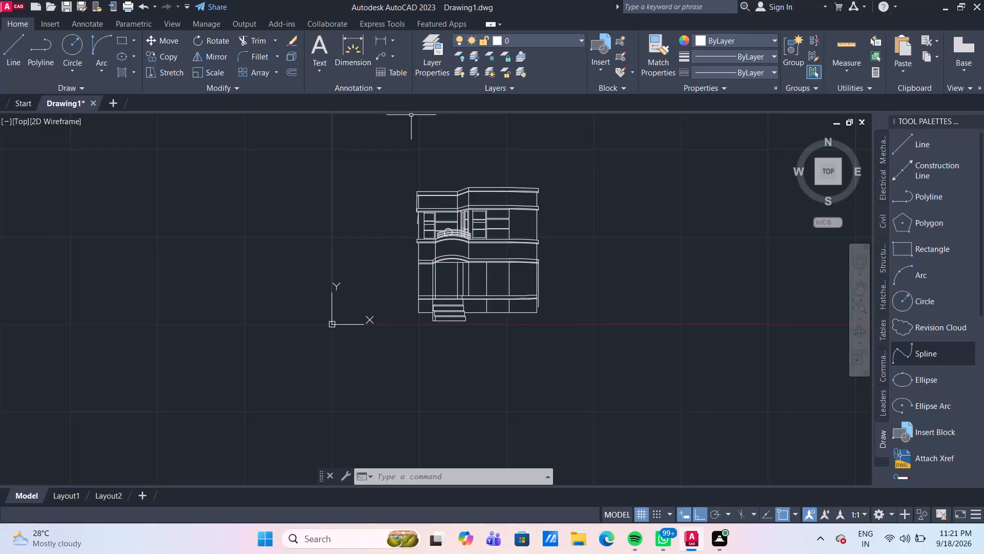
Draw a tall narrow rectangle about 13 by 111 inside the slim ground-floor bay just east of the entrance opening.
scroll(479, 222, "up", 3)
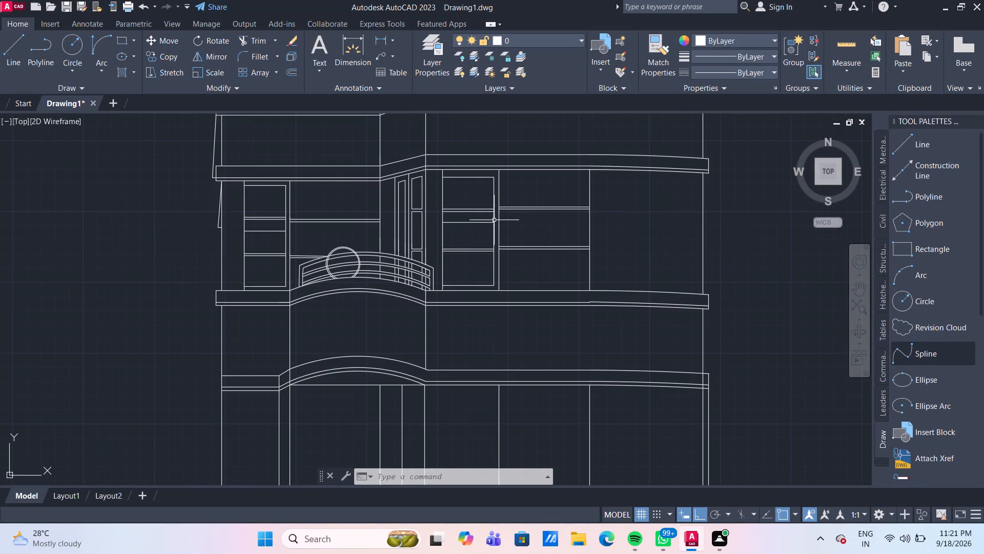
scroll(496, 217, "down", 2)
scroll(506, 278, "up", 2)
middle_click_drag(498, 265, 476, 237)
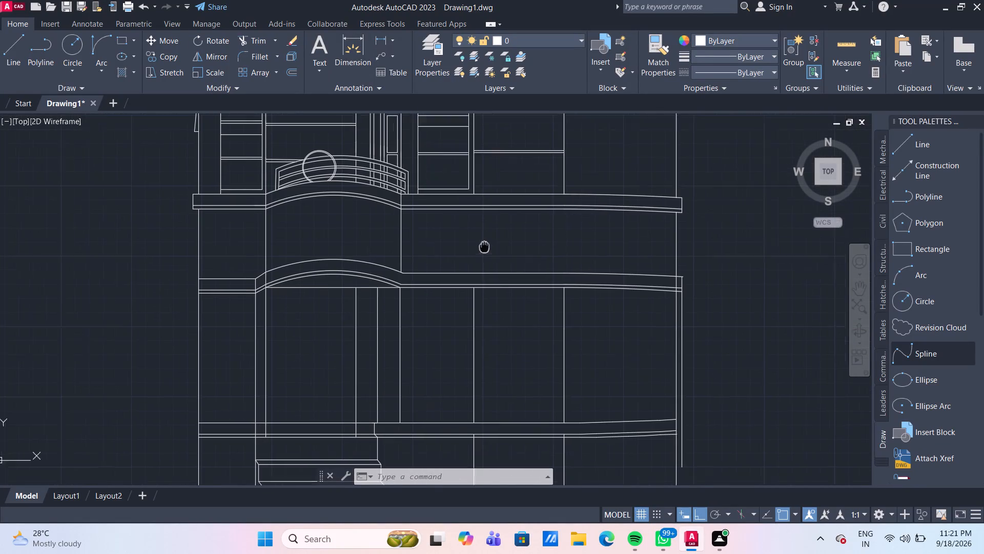
middle_click_drag(476, 237, 475, 235)
scroll(475, 235, "down", 1)
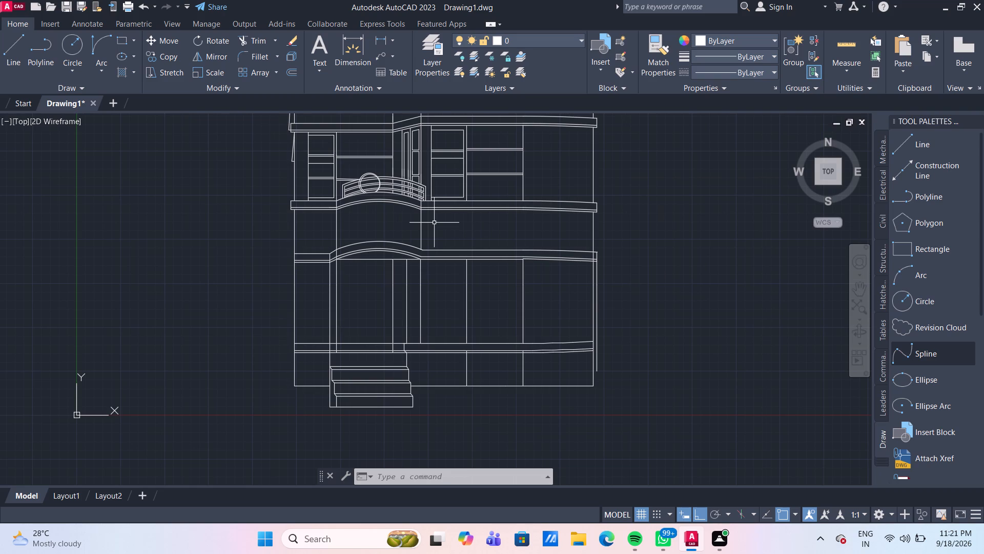
scroll(357, 345, "up", 2)
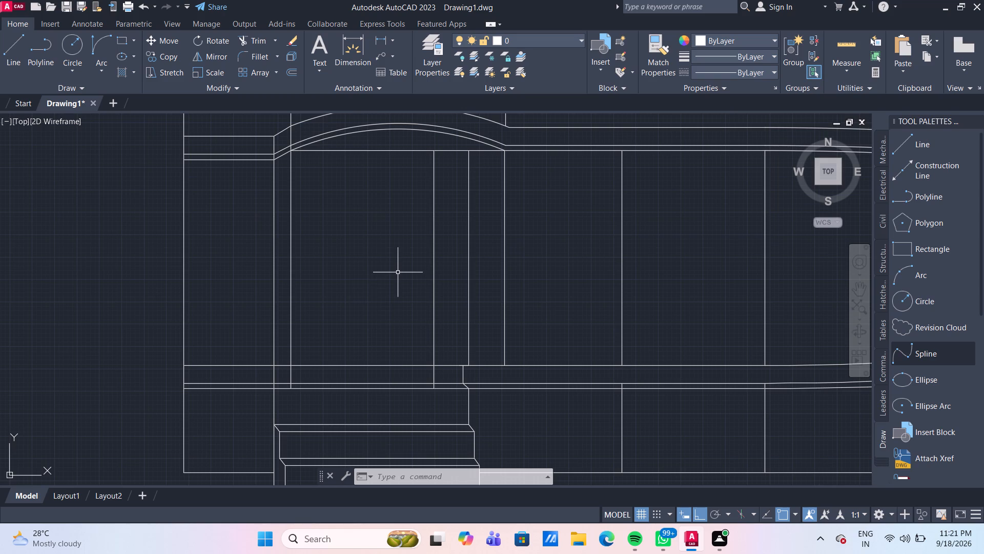
scroll(397, 277, "down", 2)
middle_click_drag(397, 282, 363, 297)
scroll(361, 295, "up", 1)
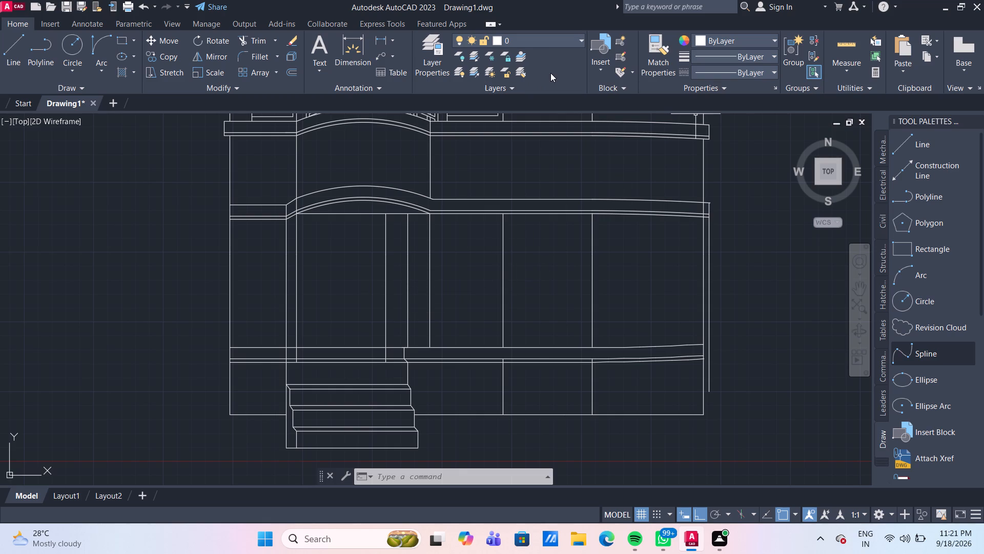
left_click(121, 41)
scroll(401, 222, "up", 2)
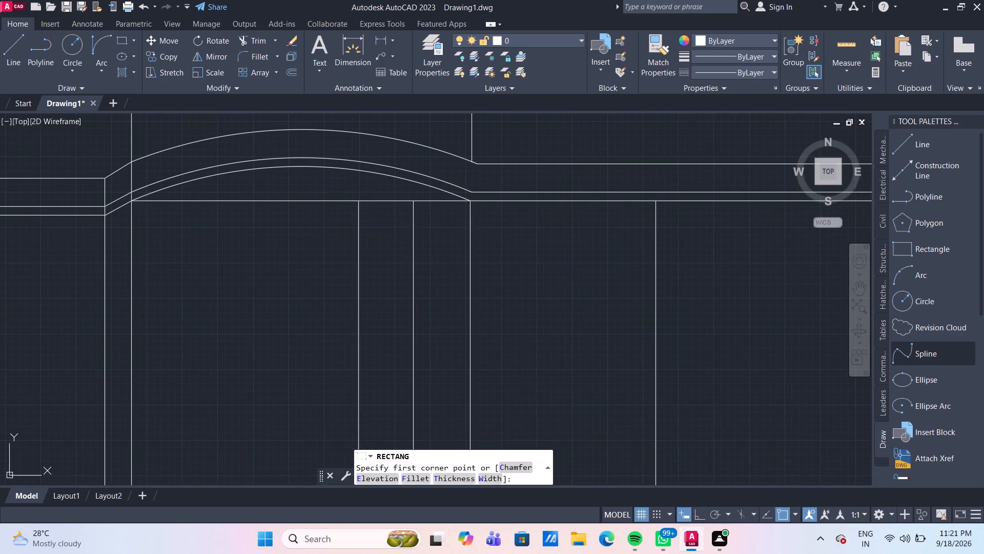
left_click(368, 216)
middle_click(403, 284)
scroll(403, 284, "down", 1)
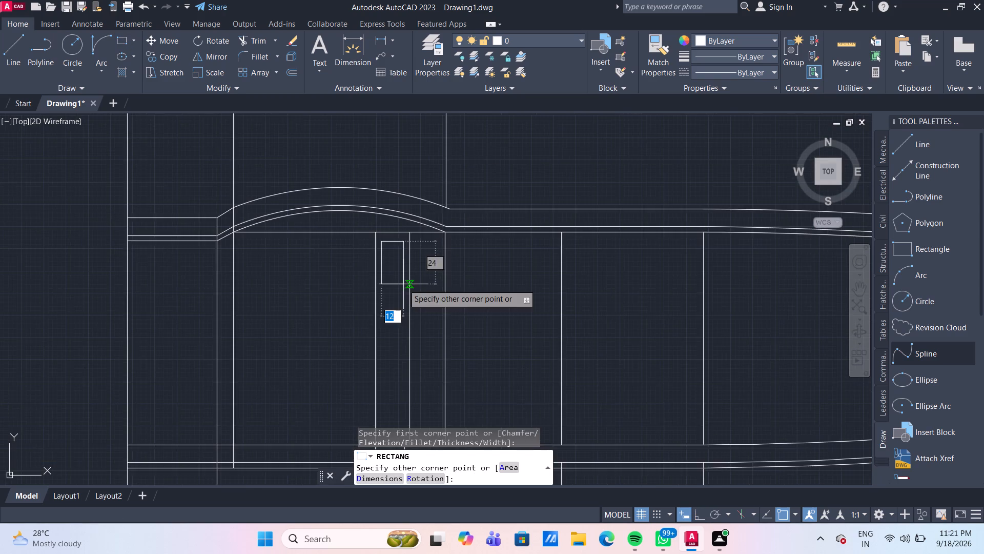
scroll(403, 285, "down", 2)
middle_click_drag(398, 296, 395, 245)
scroll(400, 256, "up", 2)
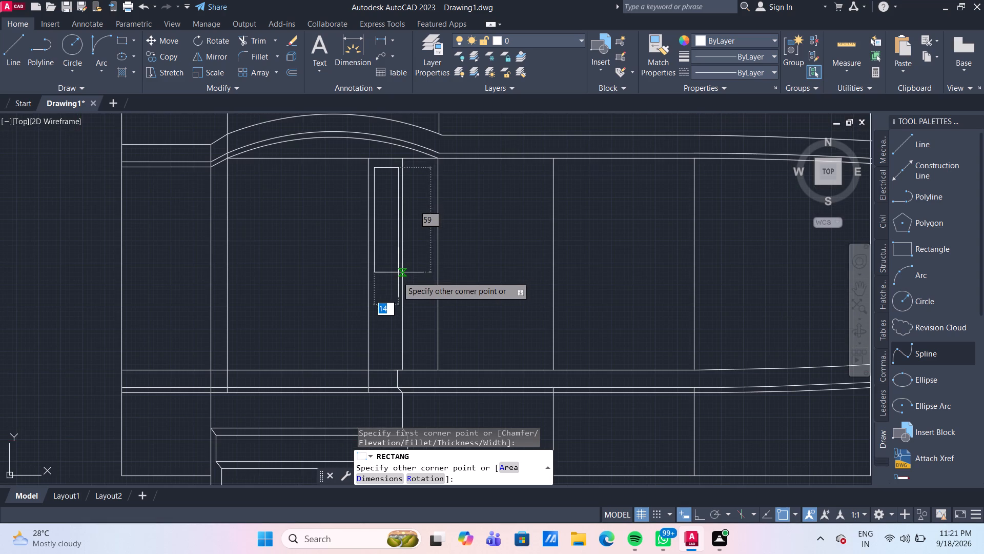
scroll(395, 311, "up", 1)
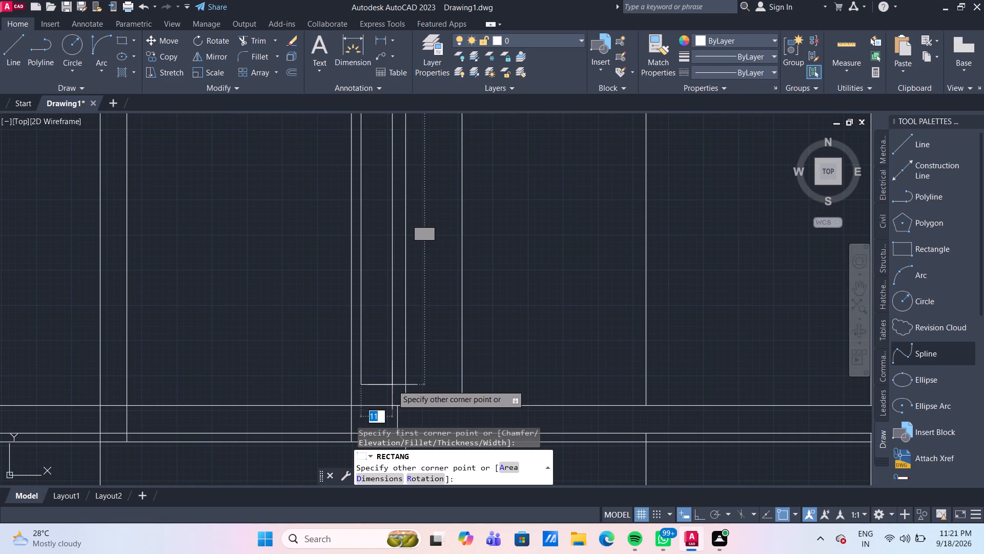
scroll(392, 385, "down", 1)
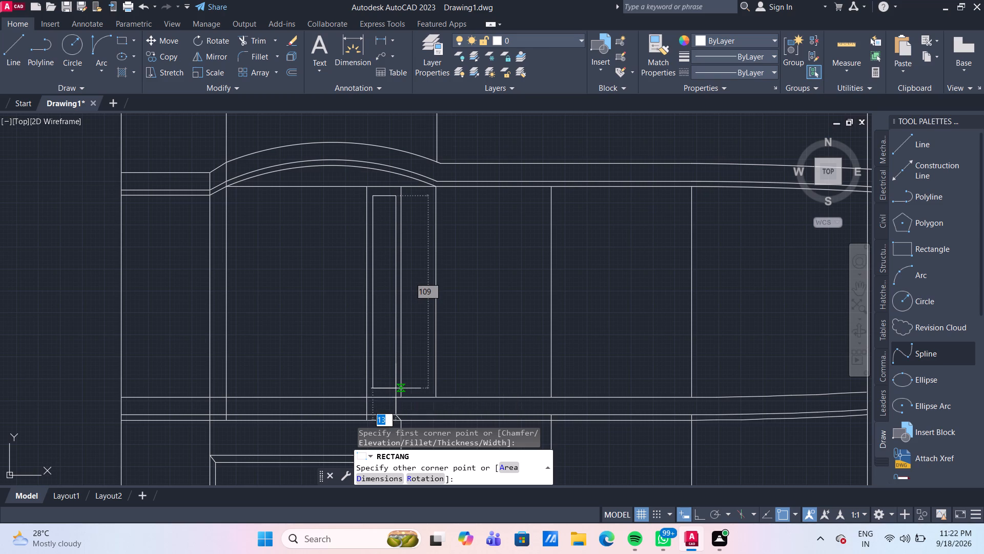
scroll(395, 388, "up", 1)
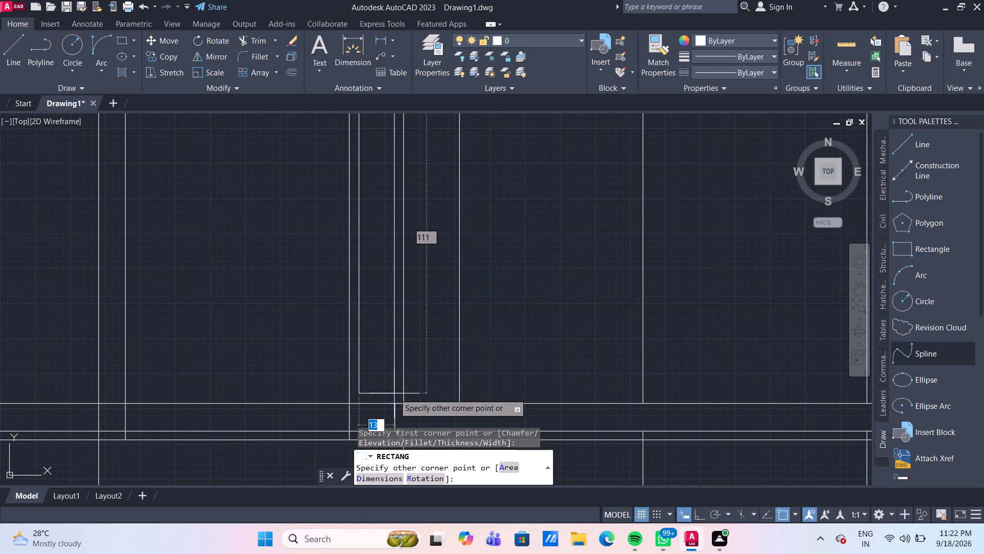
left_click(394, 393)
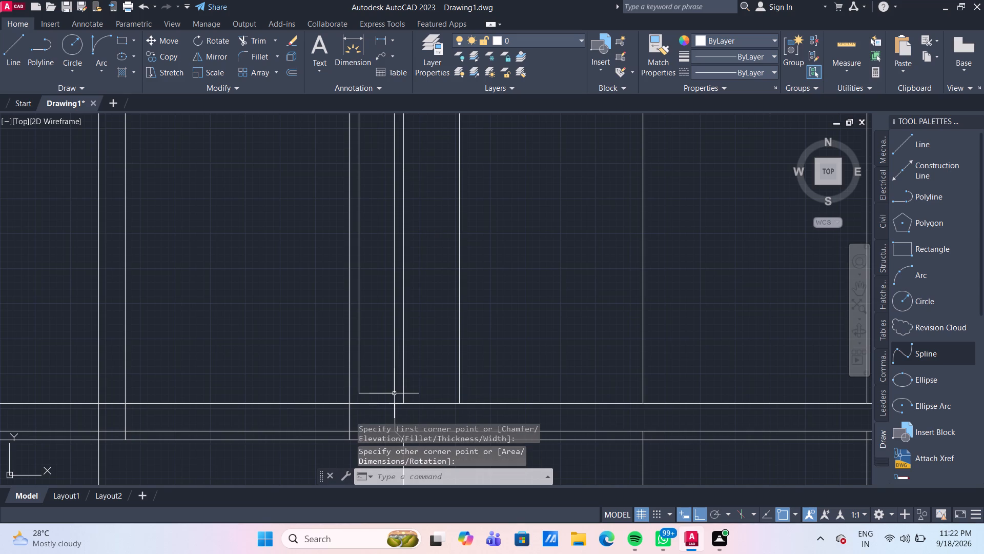
Measure the ground-floor bays around the new narrow rectangle with Quick measure.
scroll(456, 277, "down", 2)
scroll(448, 244, "up", 2)
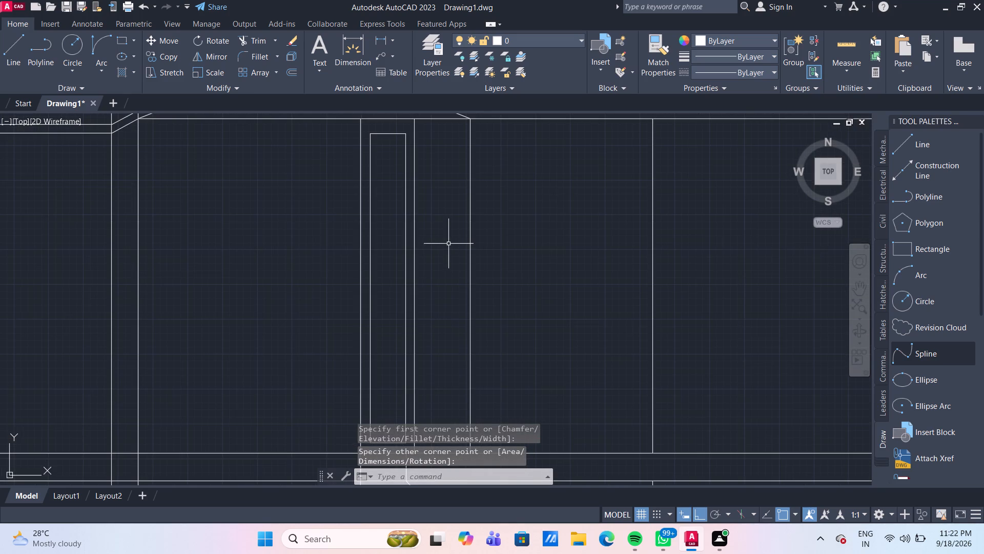
scroll(448, 244, "down", 1)
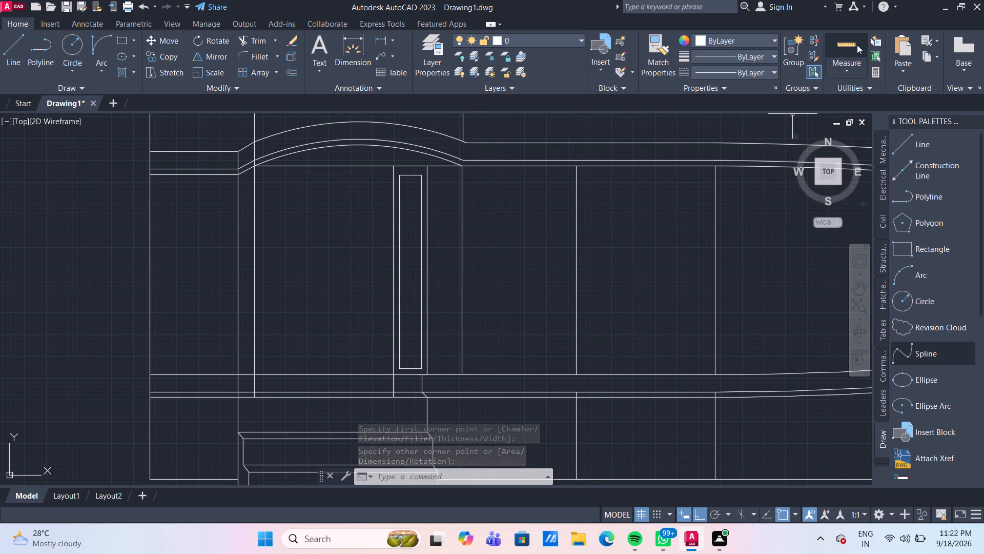
left_click(852, 46)
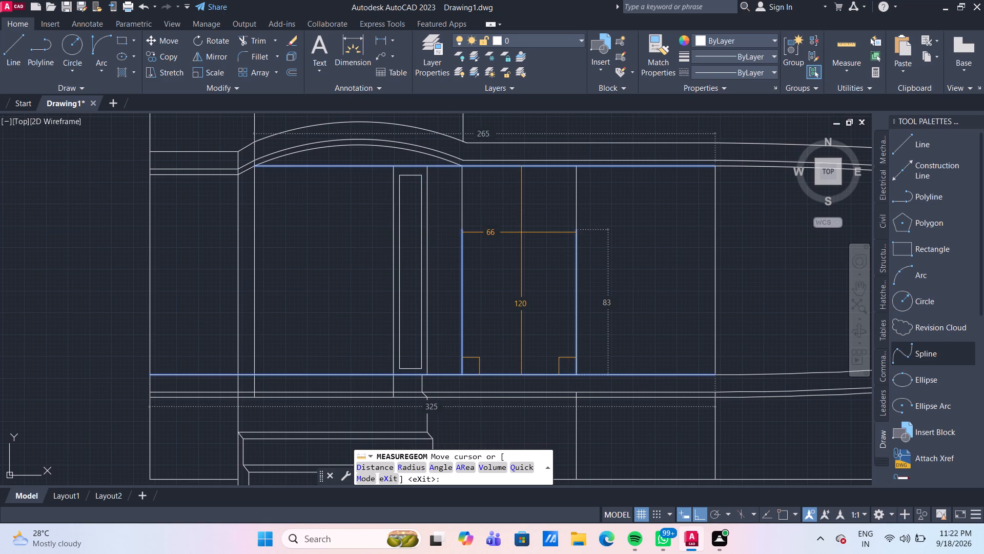
key("Escape")
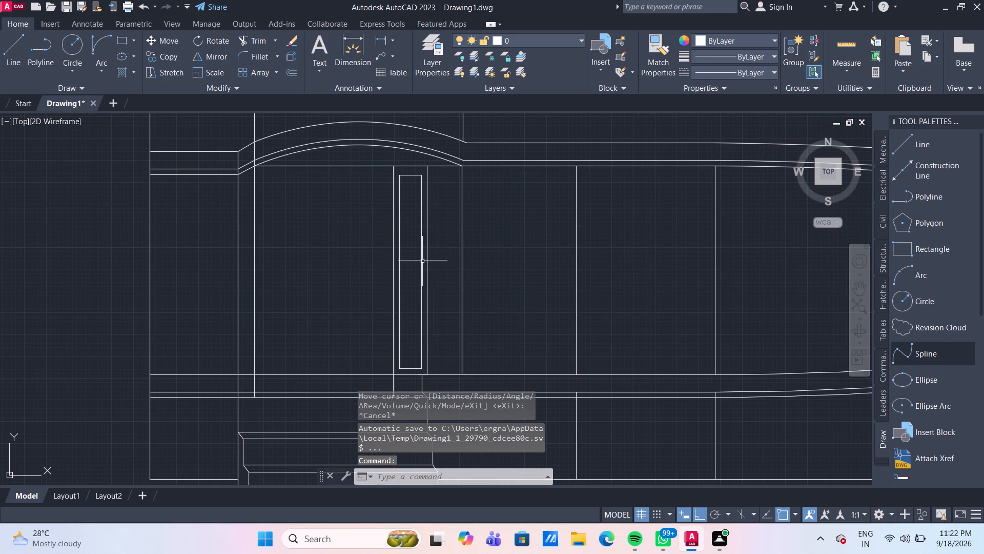
Explode the tall narrow rectangle into separate lines.
left_click(421, 262)
left_click(290, 60)
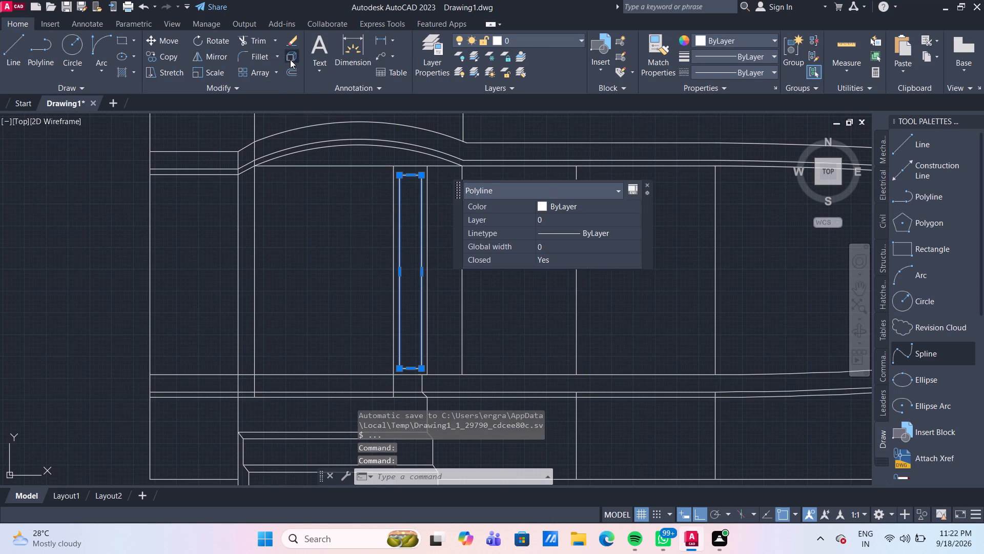
Offset the narrow frame's bottom edge upward by 25.5, and offset the resulting line upward by 3 to form the lowest crossbar.
scroll(441, 306, "up", 1)
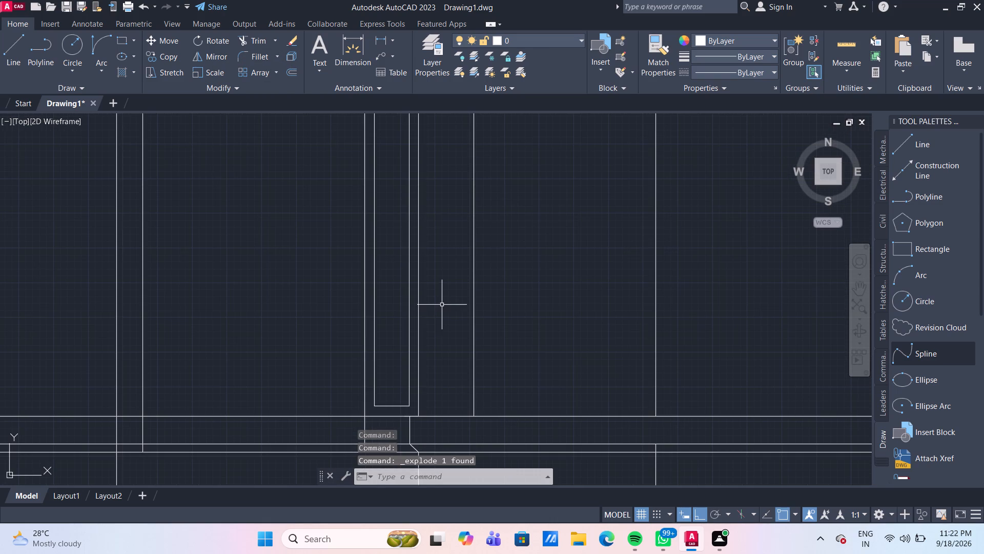
key("o")
key("Return")
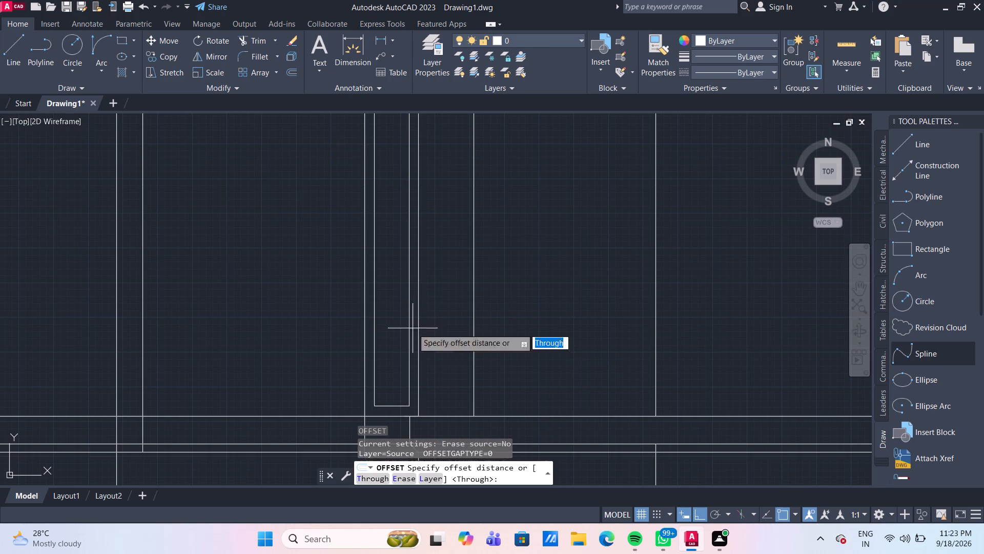
key("Return")
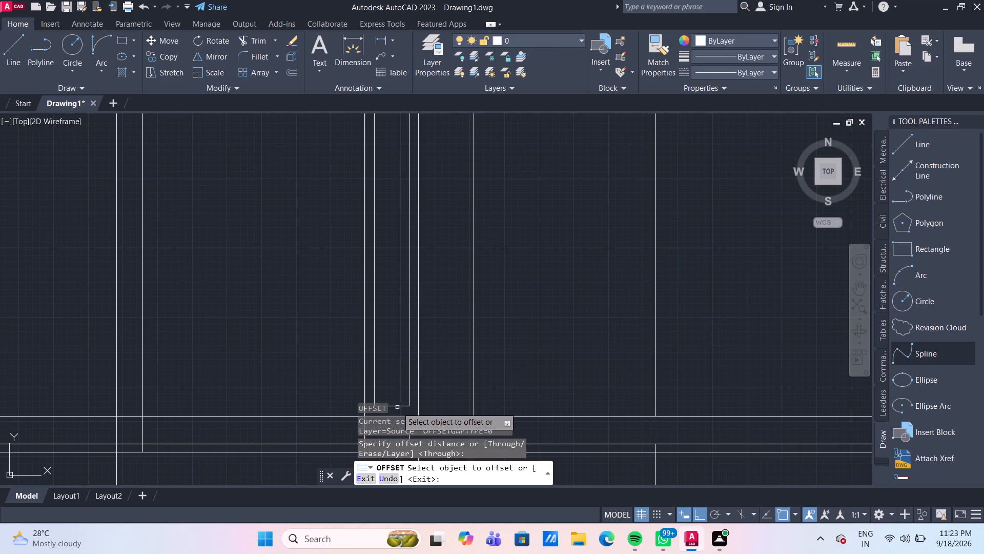
left_click(397, 407)
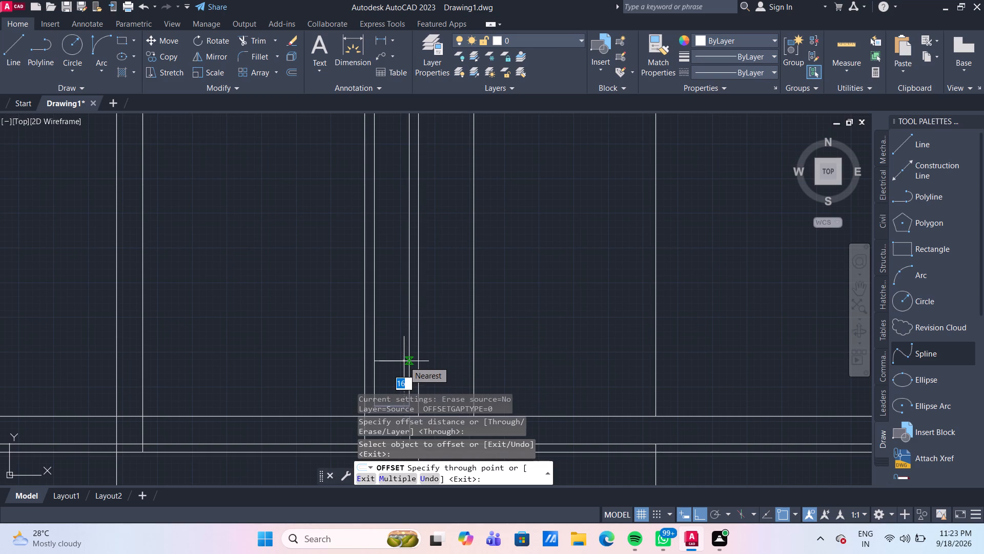
type("25.5")
key("Return")
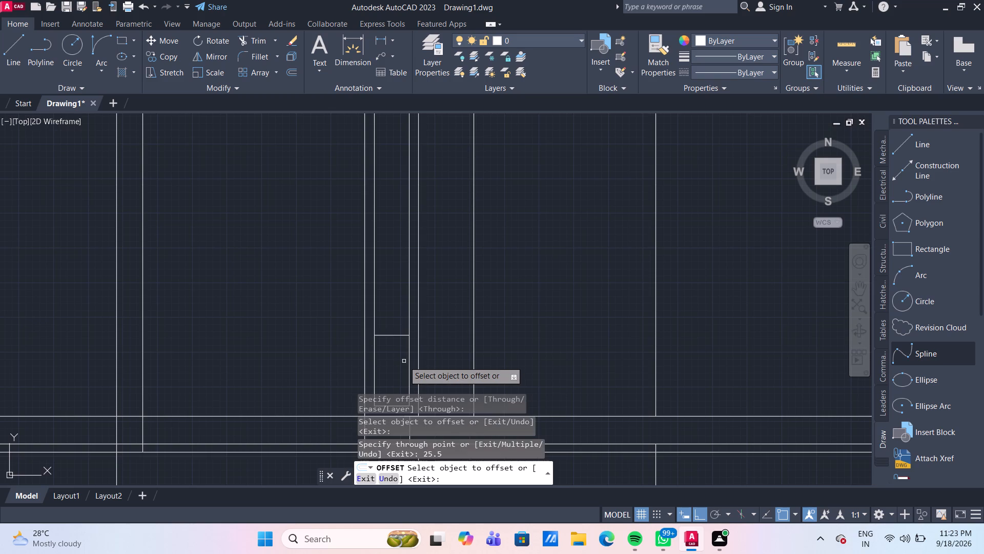
left_click(392, 336)
key("3")
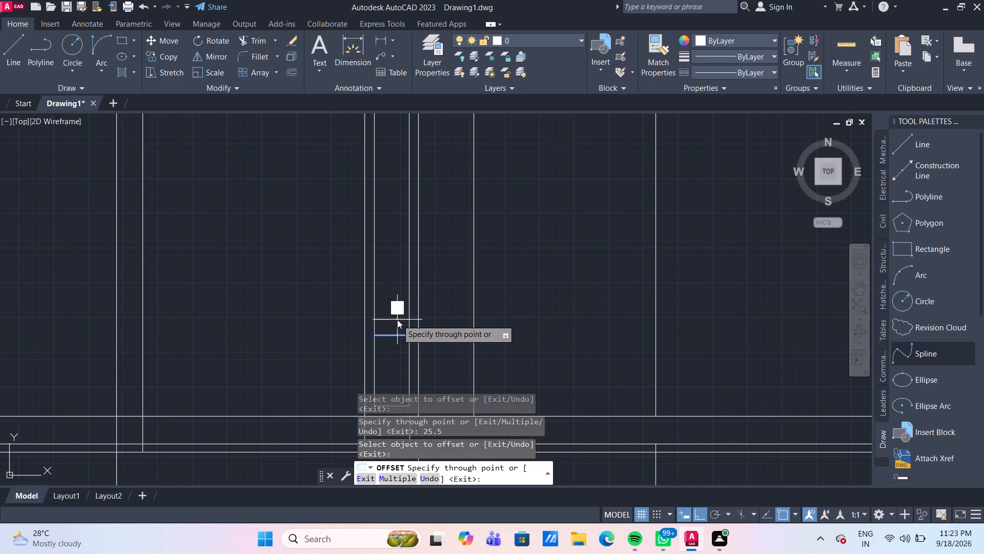
key("Return")
Form the second crossbar by offsetting the first crossbar's top line upward by 25.5 and that new line by 3.
left_click_drag(397, 328, 401, 321)
type("25.")
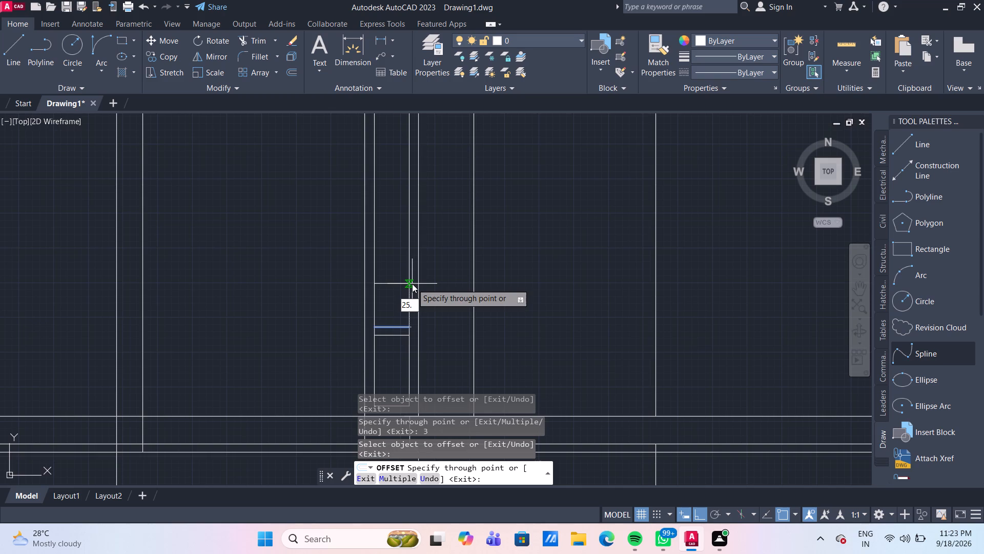
key("5")
key("Return")
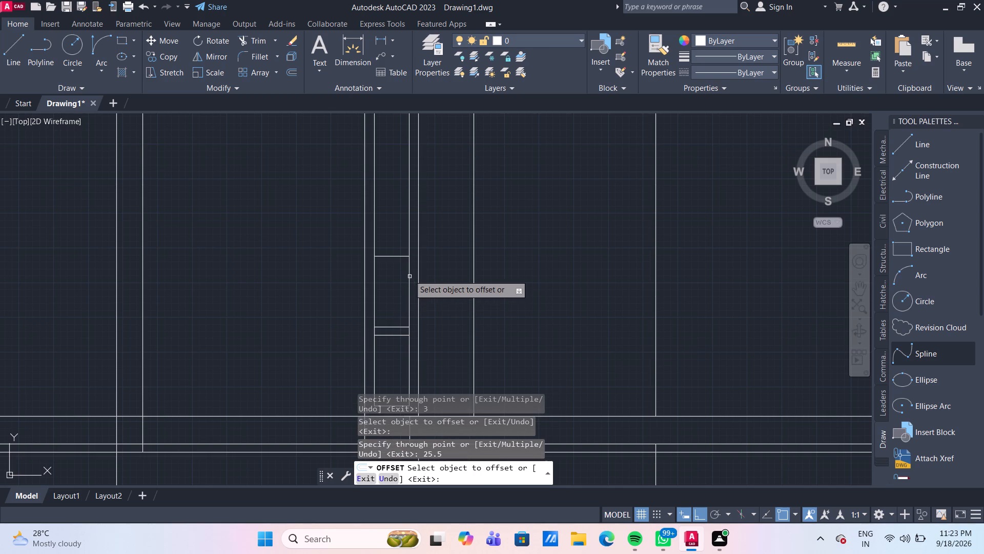
left_click(393, 258)
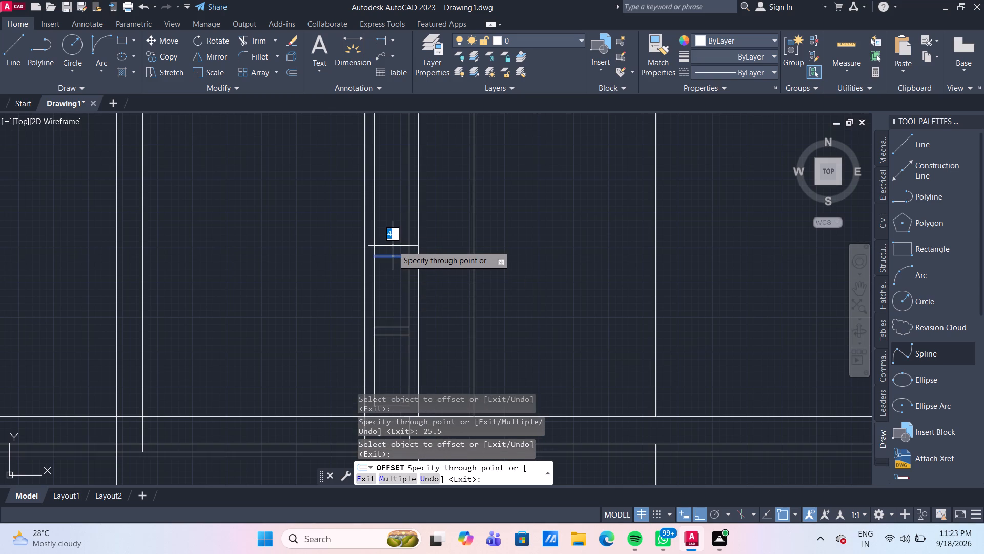
key("3")
key("Return")
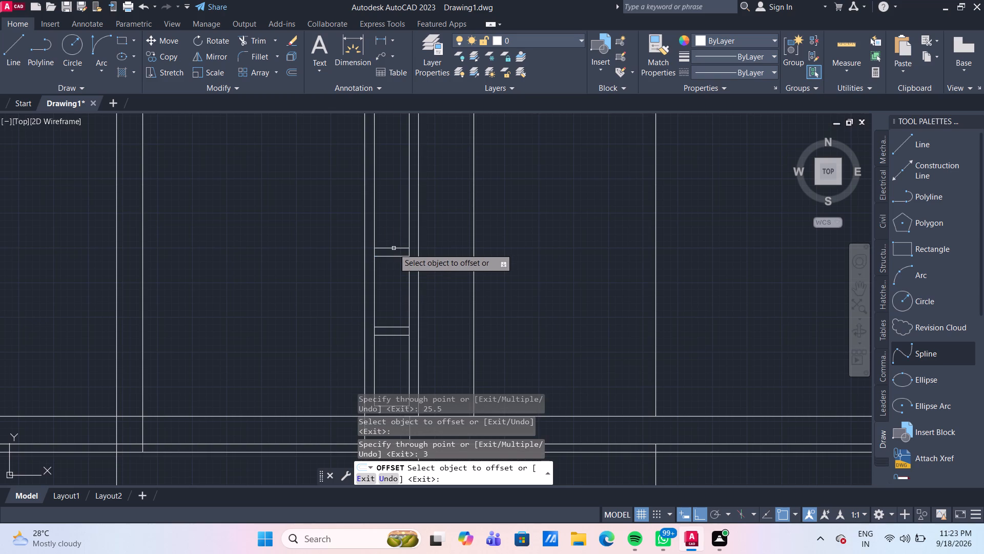
Form the third crossbar by offsetting the second crossbar's top line upward by 25.5 and that new line by 3.
left_click(394, 248)
type("25.5")
key("Return")
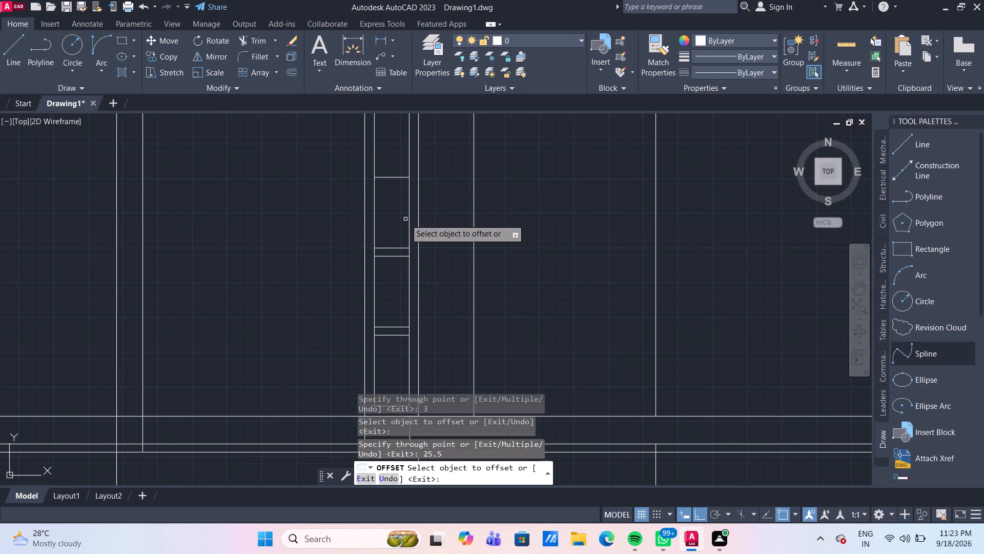
left_click(395, 178)
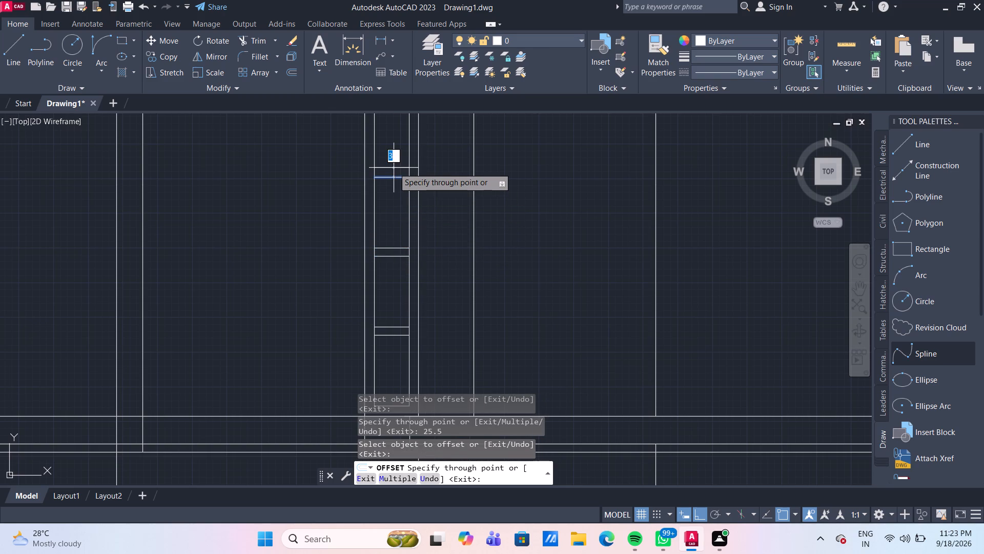
key("3")
key("Return")
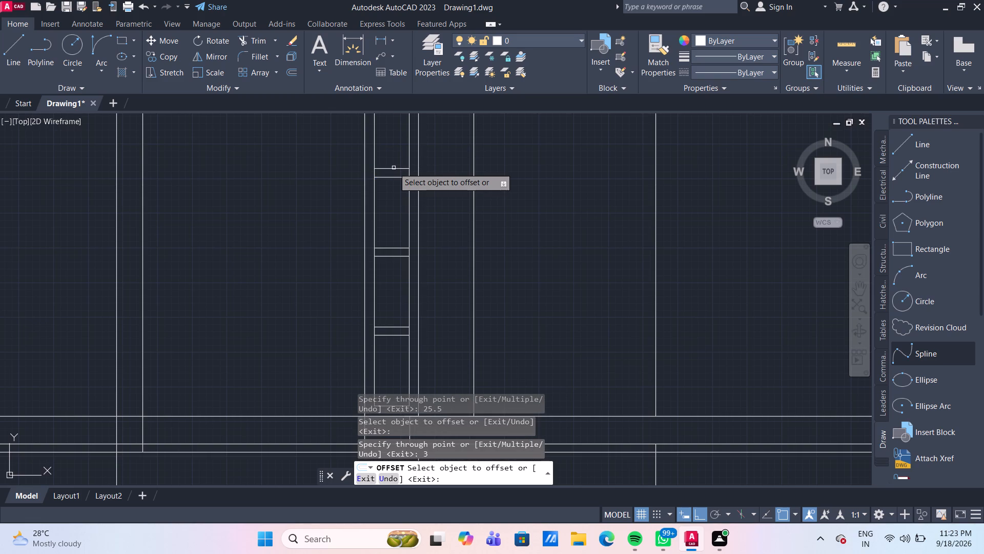
scroll(394, 168, "down", 3)
scroll(439, 192, "up", 2)
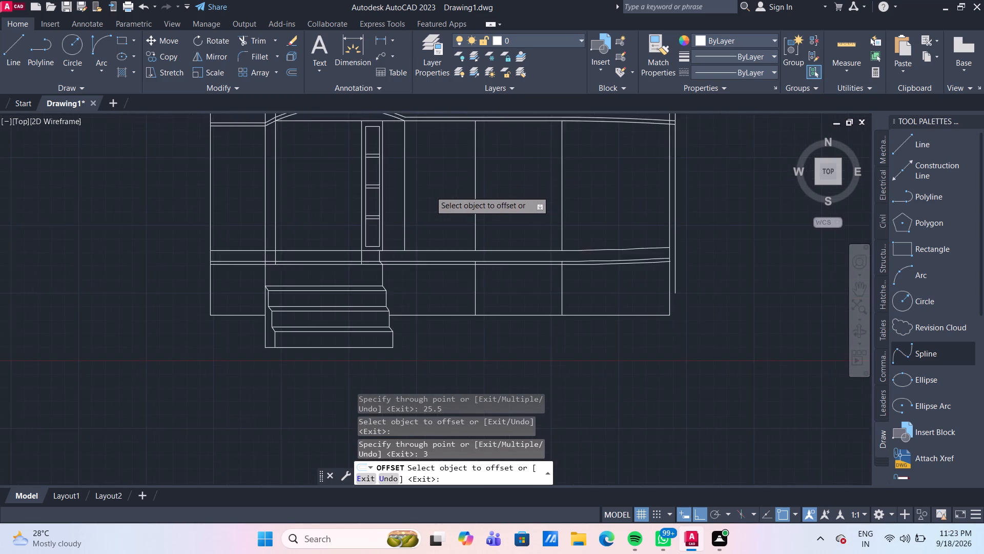
type("tr")
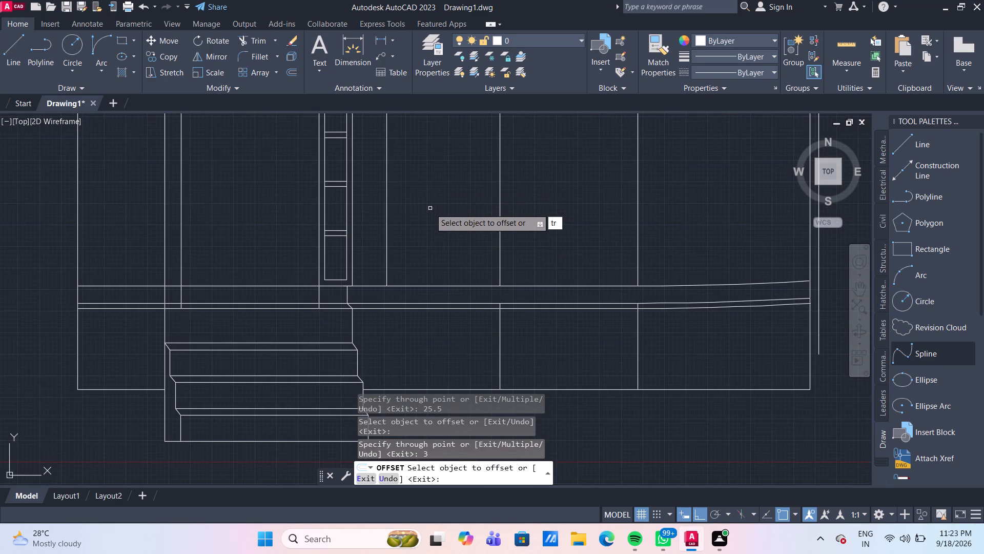
key("Escape")
Trim the narrow frame's side lines between the two lines of all three crossbars, leaving four separate stacked panes.
type("tr")
key("Return")
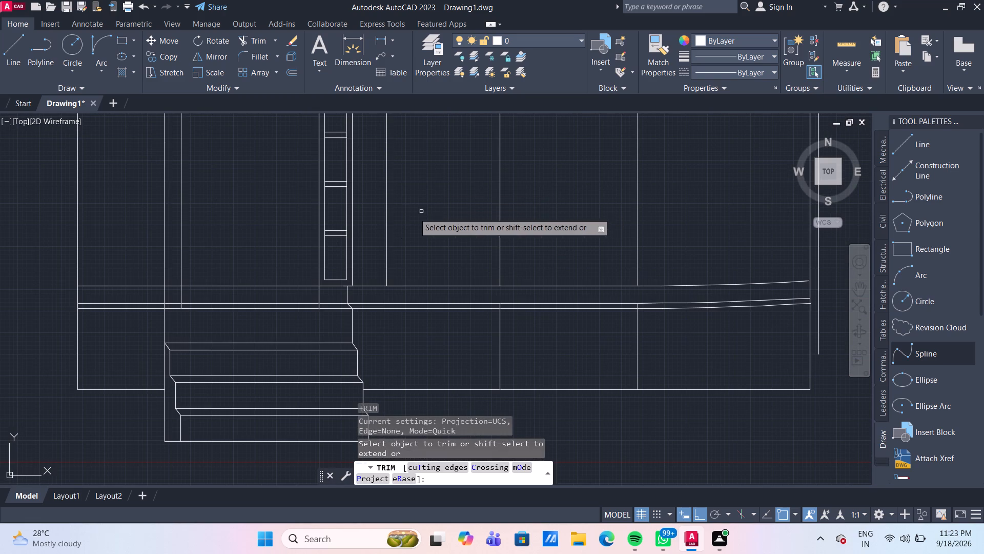
scroll(336, 239, "up", 3)
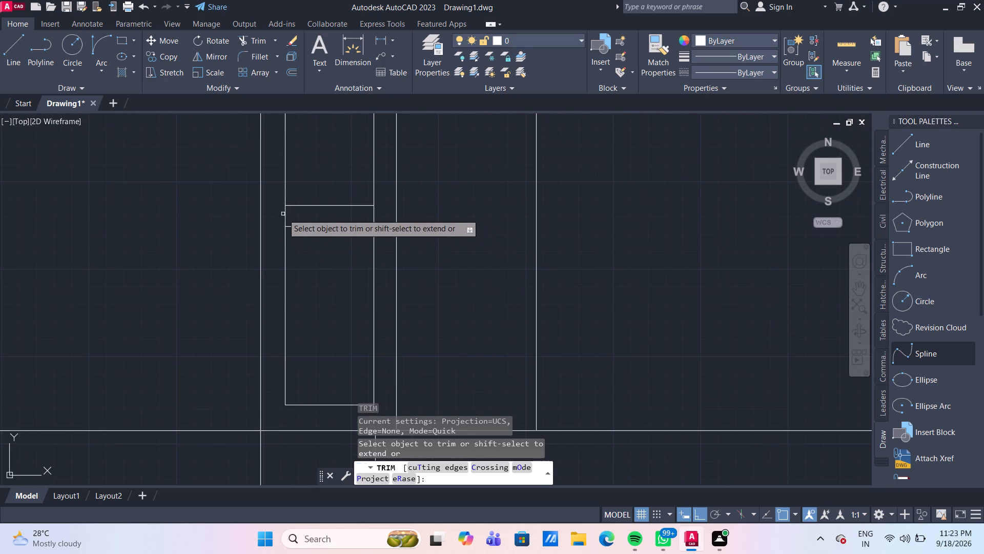
left_click(281, 214)
left_click(380, 216)
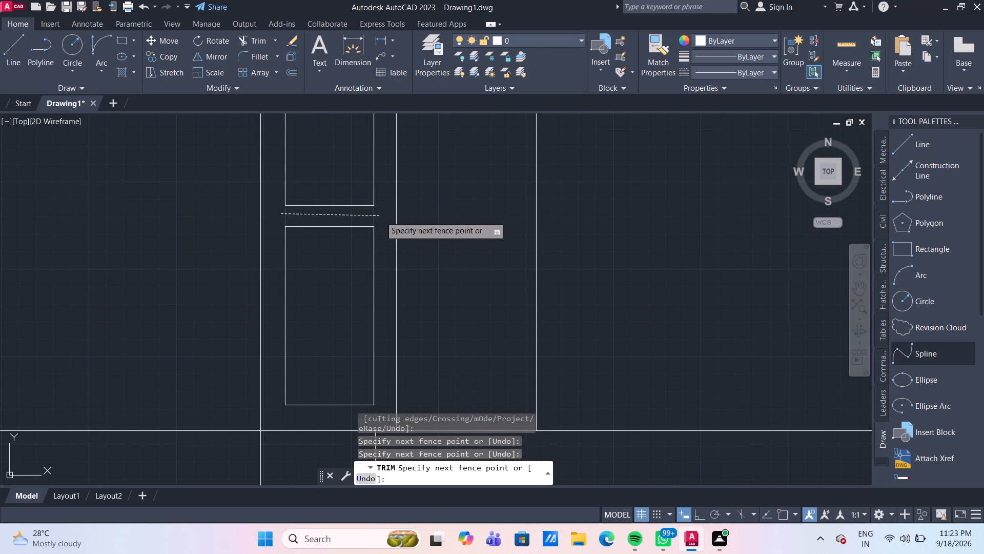
scroll(364, 161, "down", 2)
middle_click_drag(354, 146, 353, 290)
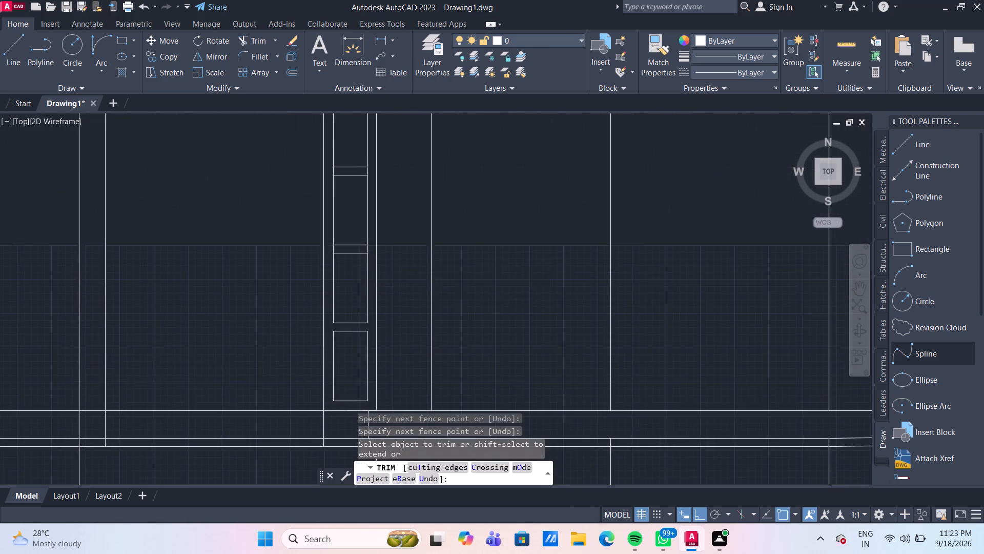
scroll(355, 253, "up", 2)
left_click(288, 241)
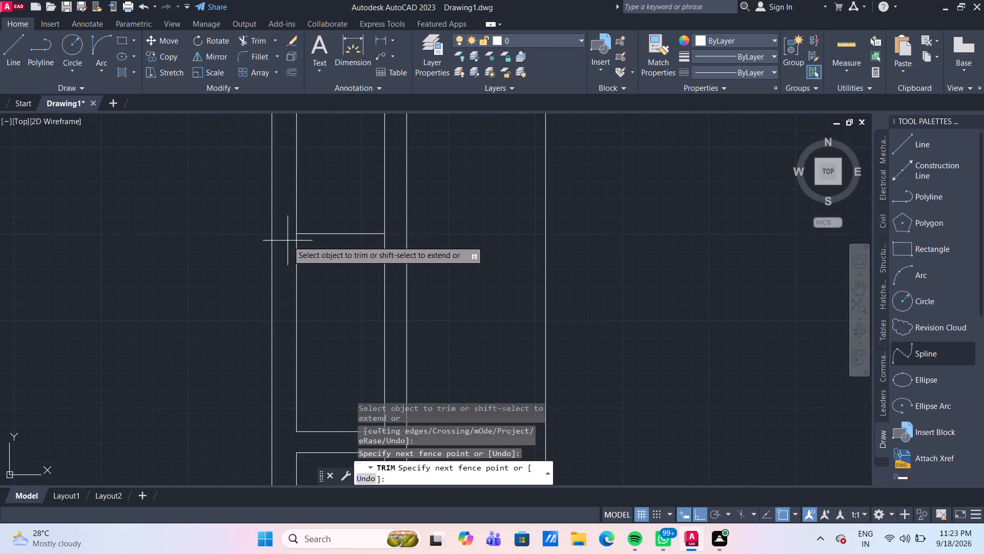
left_click(398, 243)
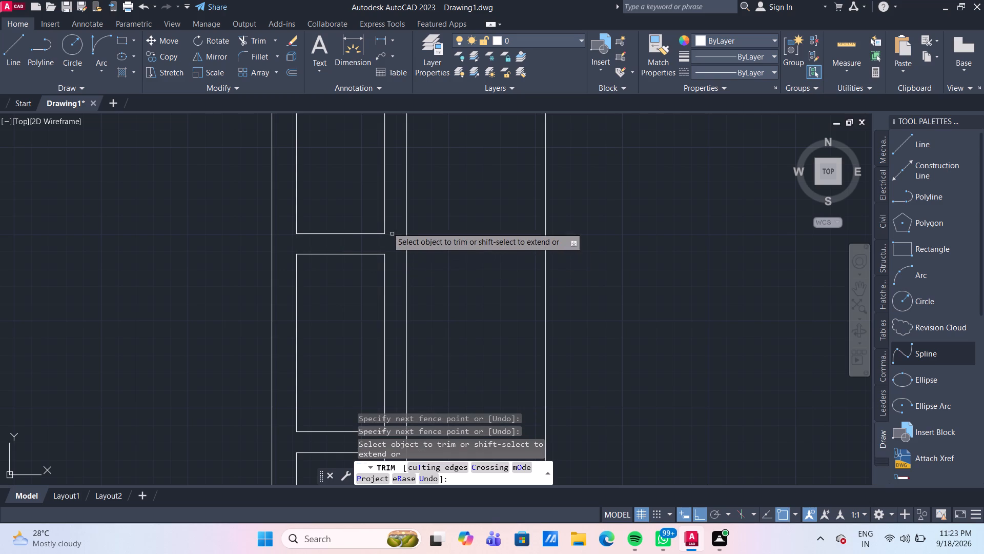
middle_click_drag(362, 169, 376, 372)
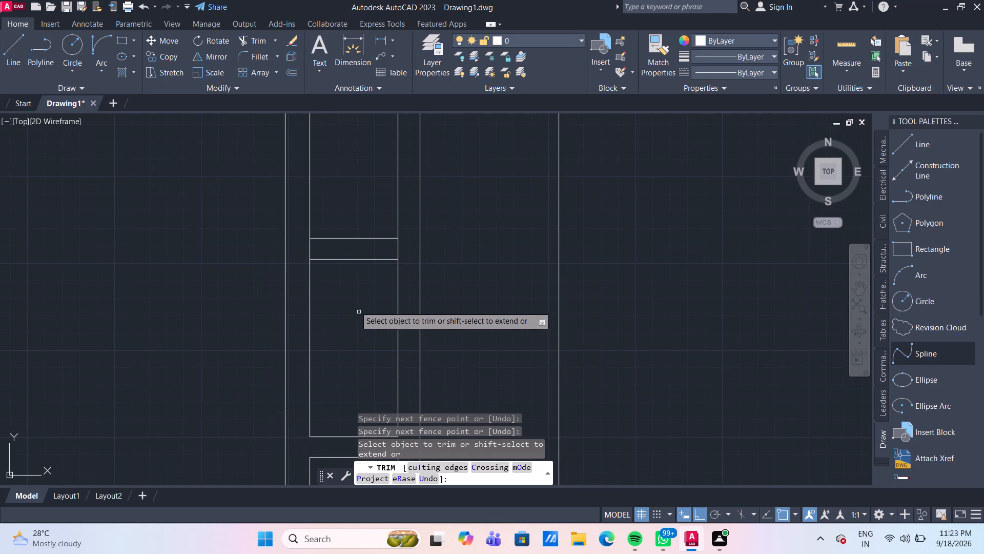
left_click(302, 247)
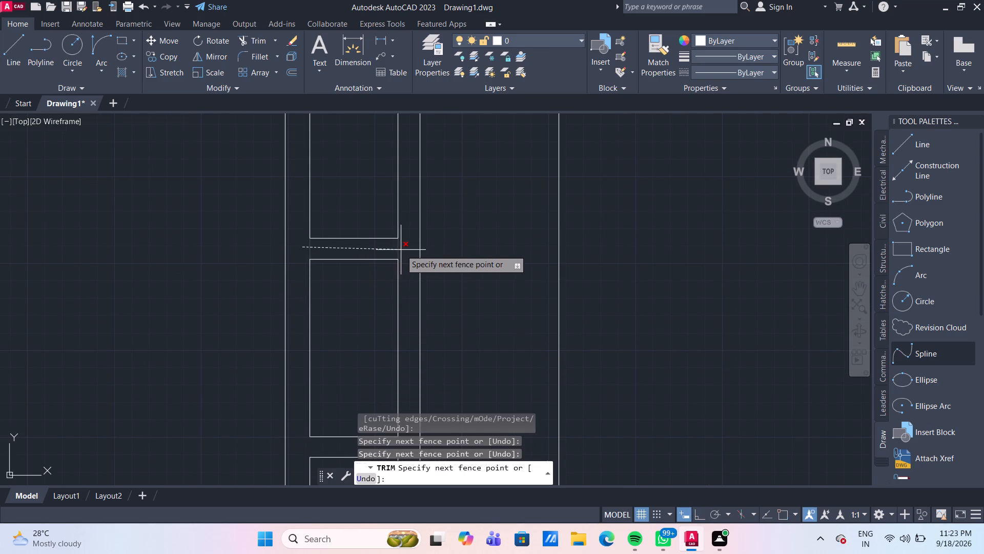
left_click(401, 250)
scroll(384, 221, "down", 2)
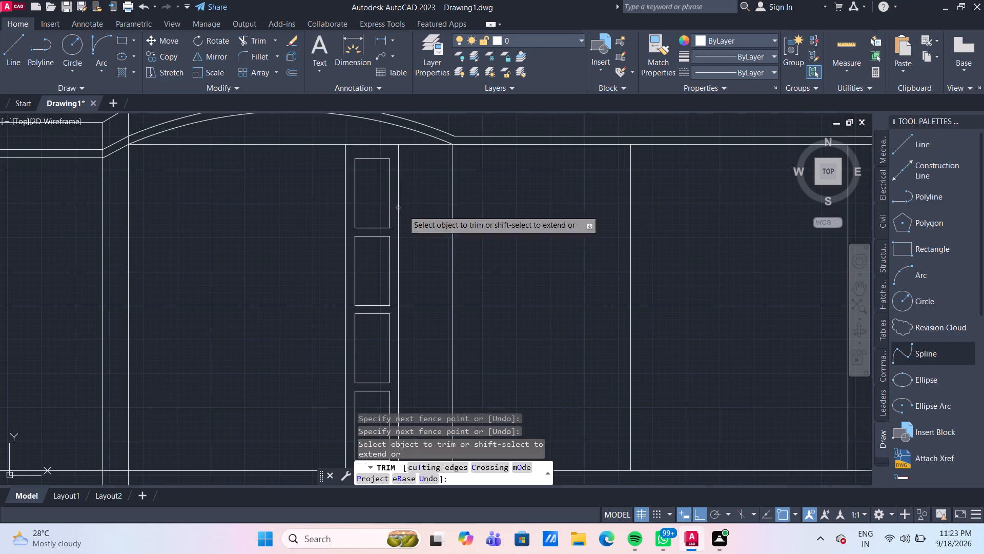
scroll(421, 222, "down", 2)
scroll(446, 263, "up", 1)
middle_click_drag(452, 263, 452, 263)
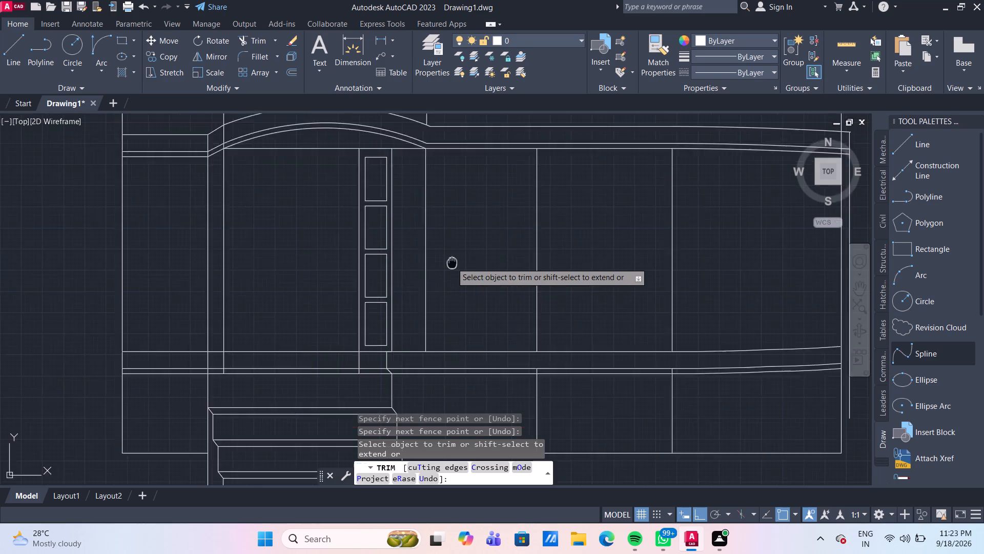
middle_click_drag(452, 263, 455, 249)
scroll(452, 263, "up", 1)
key("Escape")
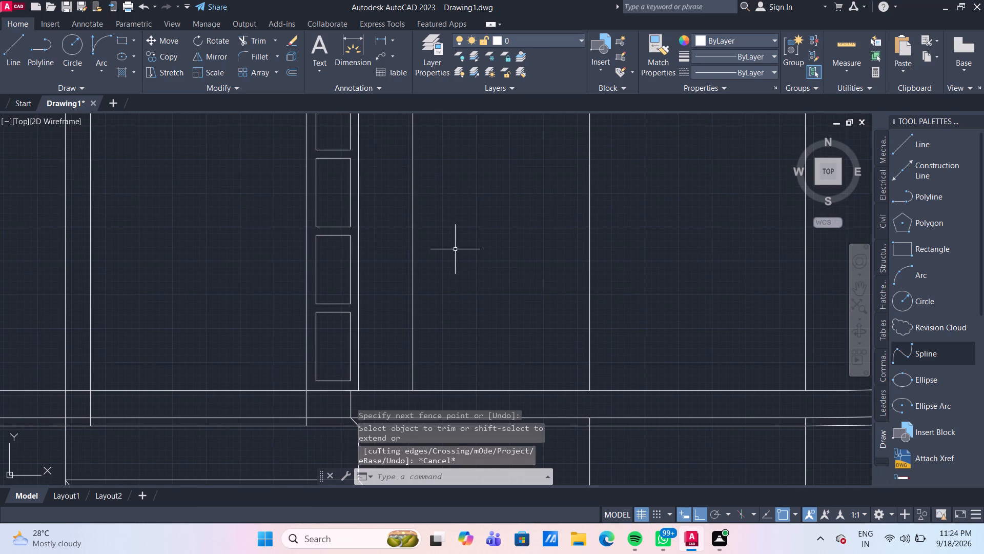
Measure the width and height of the ground-floor bay beside the narrow paned strip.
scroll(455, 249, "down", 1)
middle_click_drag(461, 256, 440, 275)
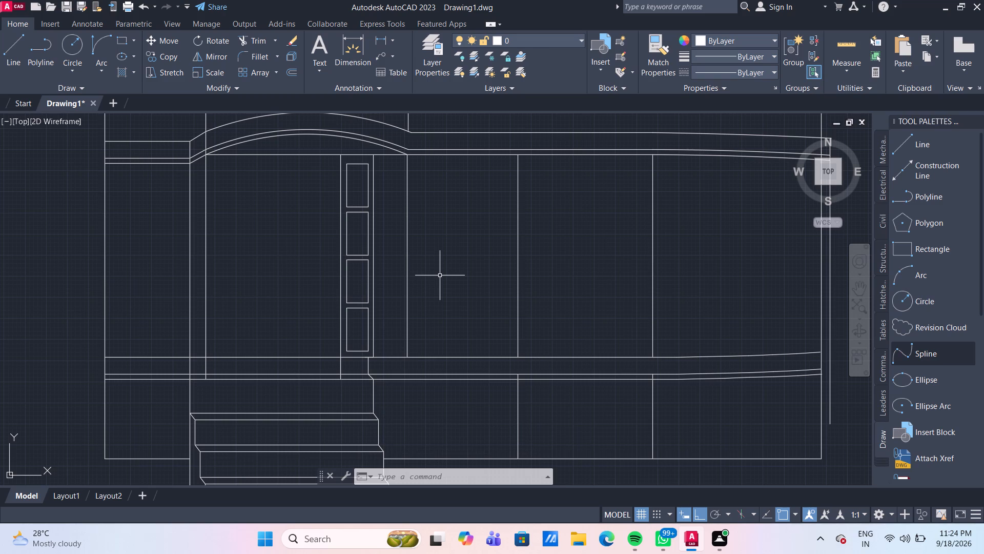
left_click_drag(842, 42, 836, 45)
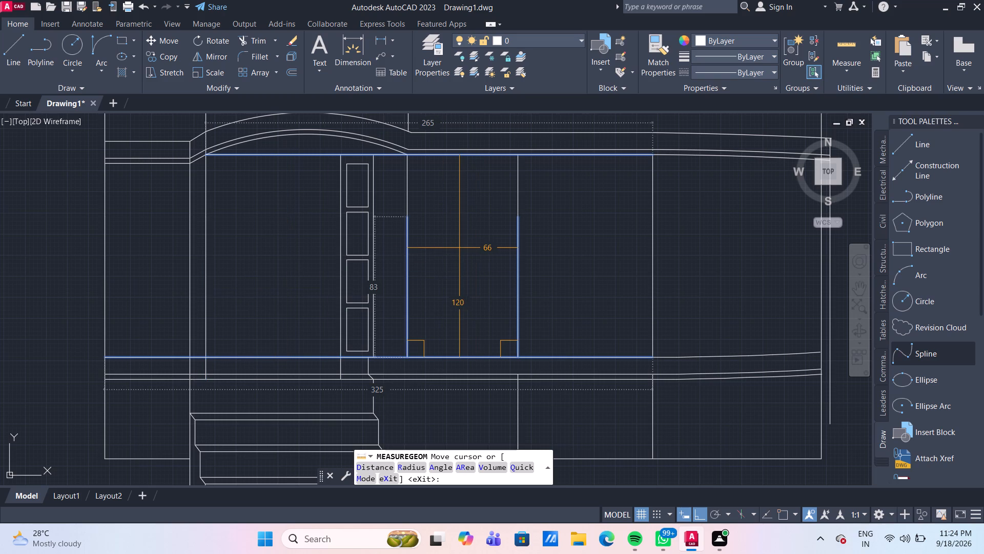
key("Escape")
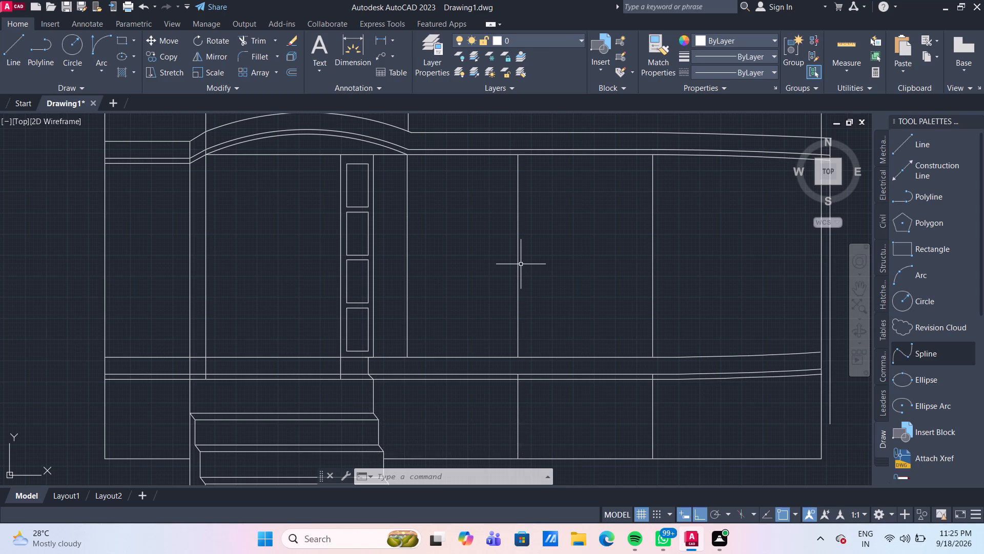
Draw a rectangle 50 wide and 110 high in the empty space beside the building's entrance side.
scroll(521, 264, "down", 3)
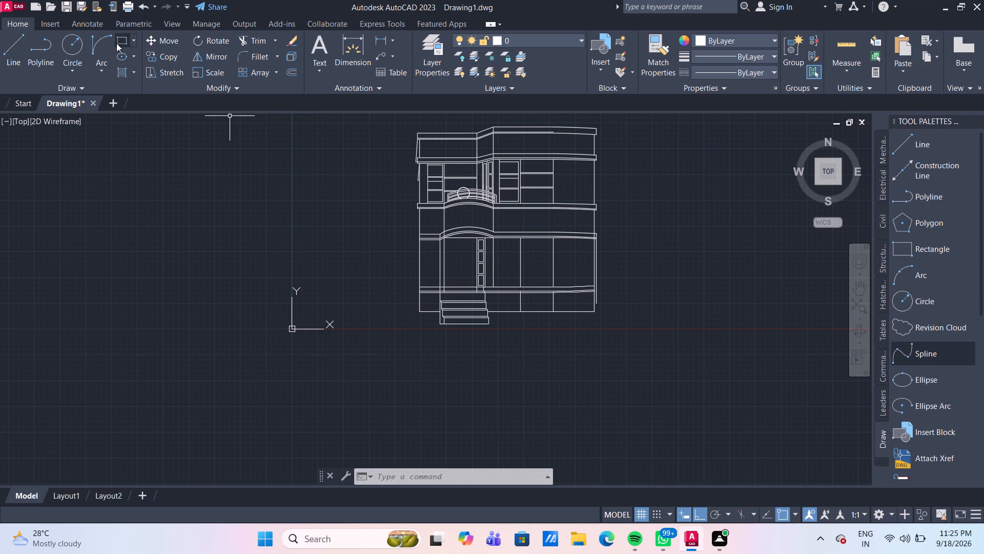
left_click(116, 43)
scroll(400, 226, "up", 2)
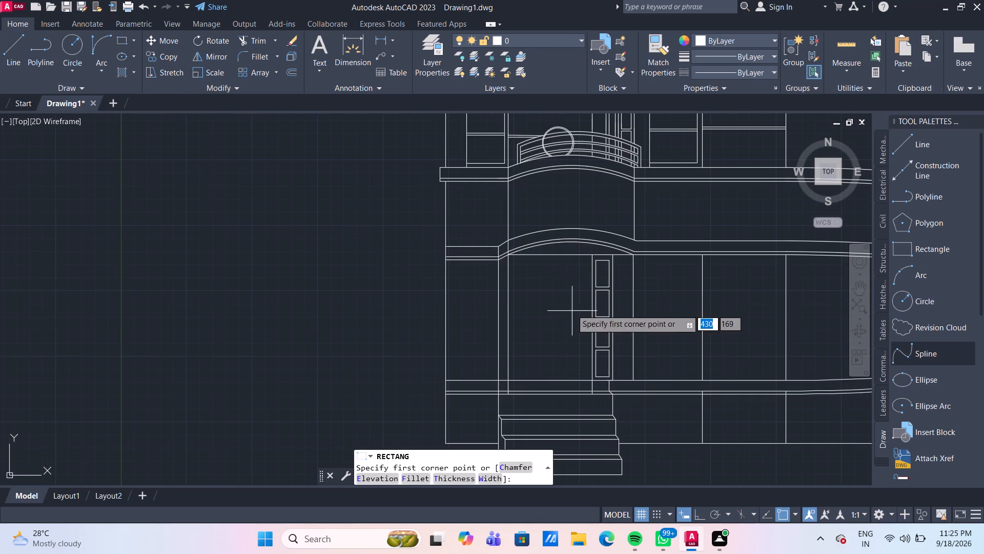
middle_click_drag(552, 283, 157, 214)
scroll(455, 250, "down", 2)
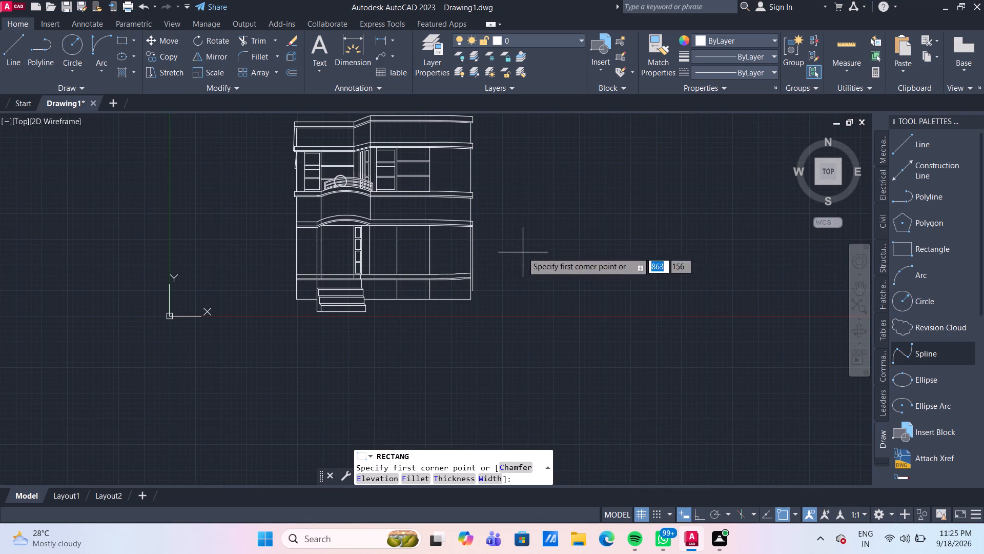
scroll(273, 249, "up", 2)
middle_click_drag(293, 228, 432, 244)
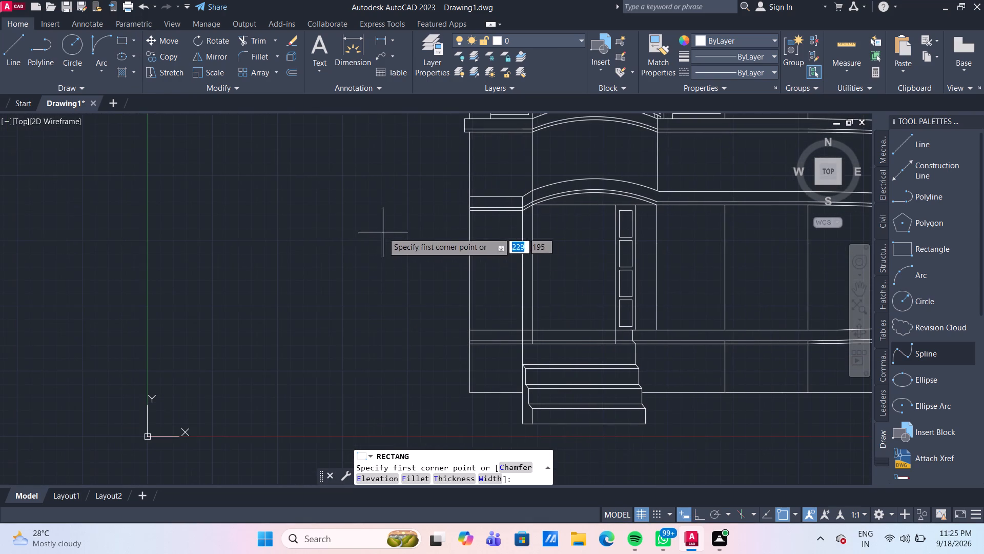
left_click(298, 221)
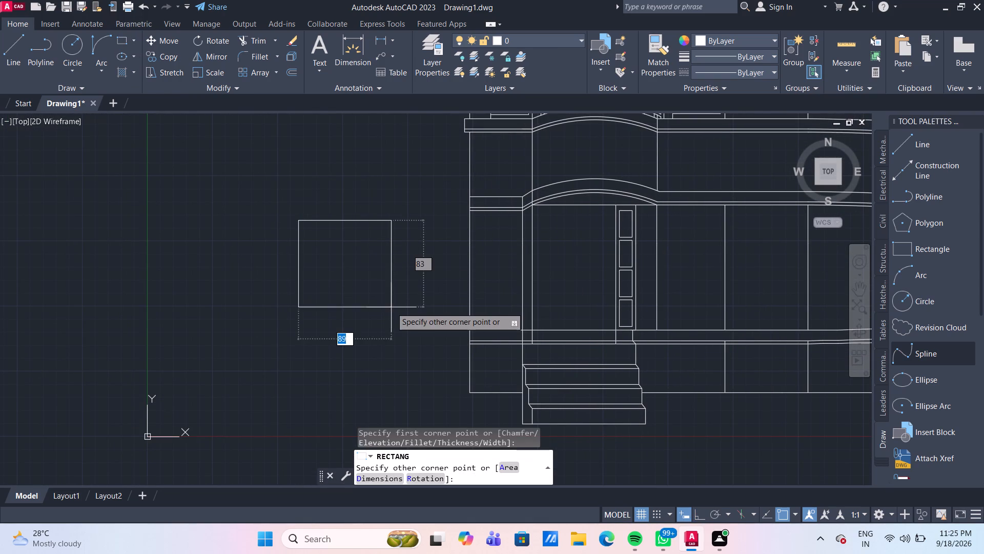
type("50")
key("Tab")
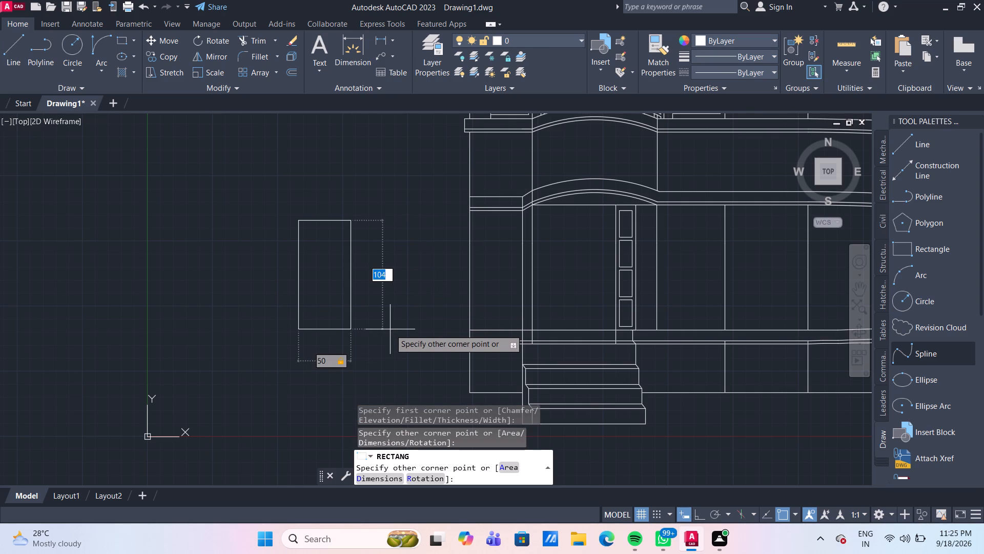
type("110")
key("Return")
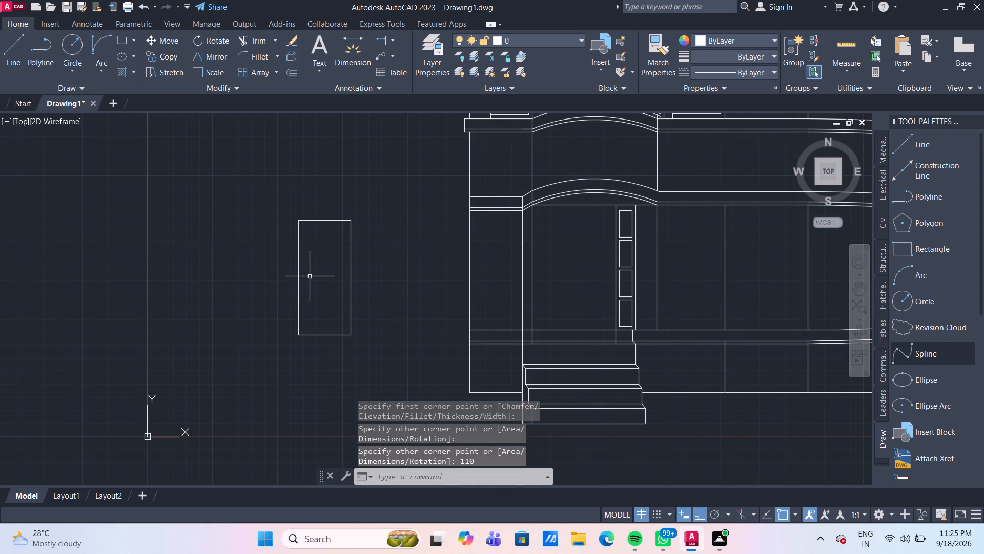
Offset the 50 by 110 rectangle inward by 8 to form an inner frame.
scroll(312, 278, "up", 1)
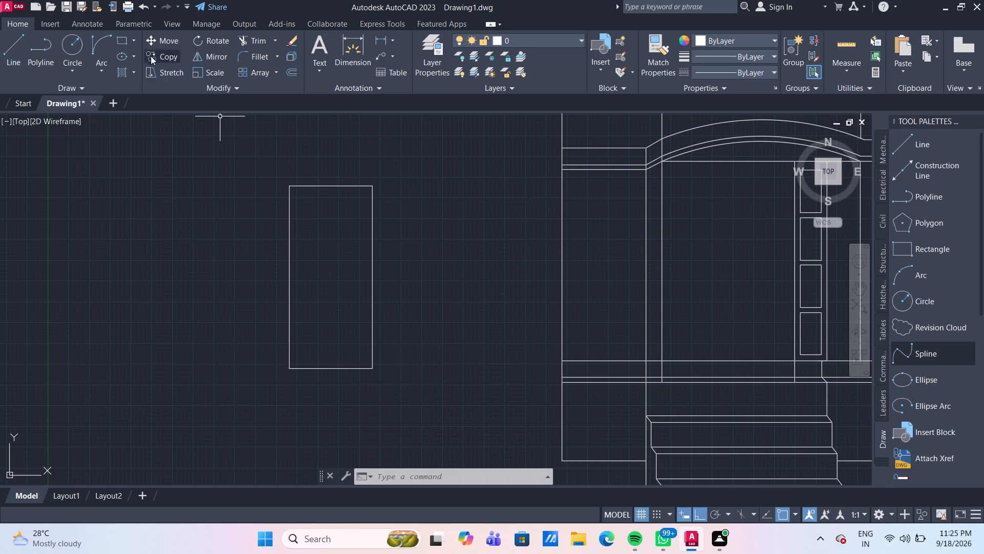
key("o")
key("Return")
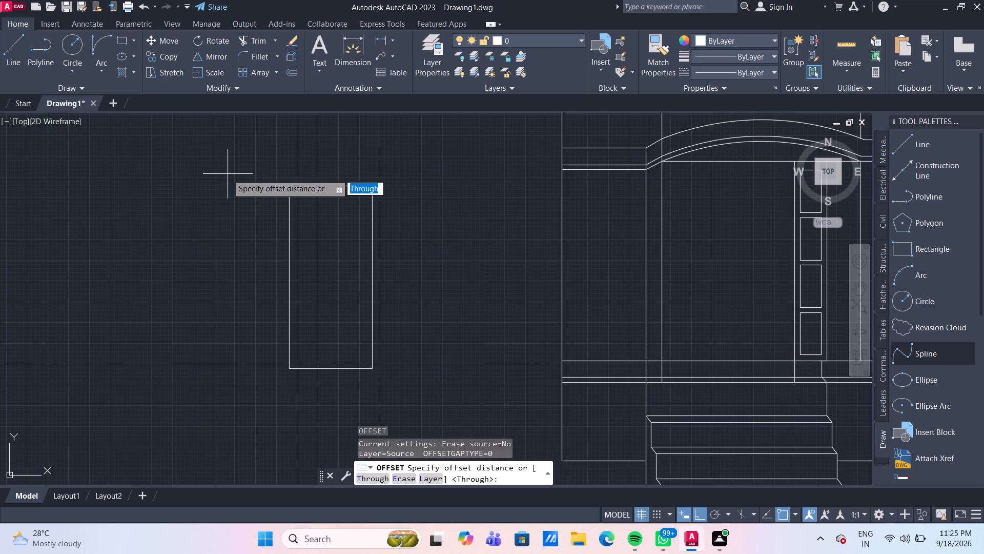
key("Return")
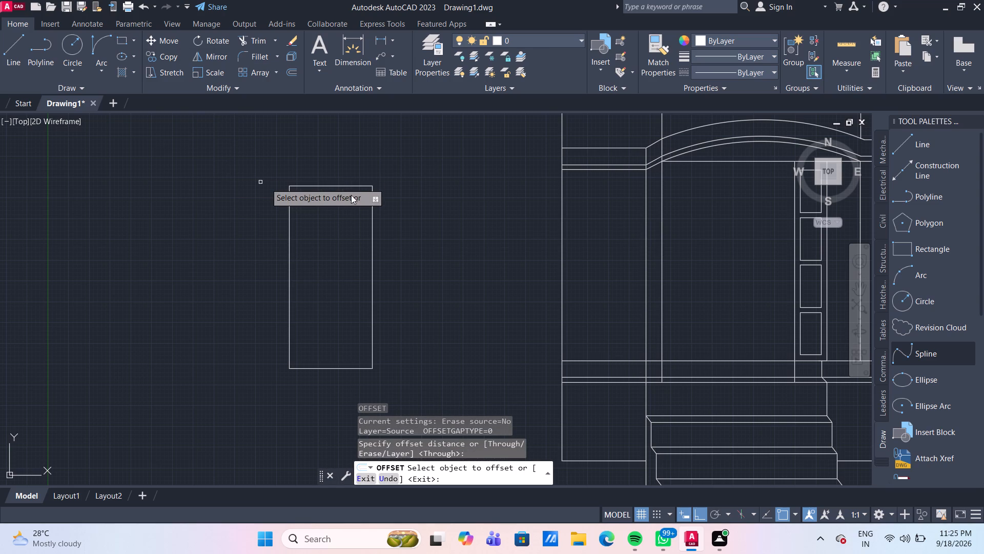
left_click(335, 187)
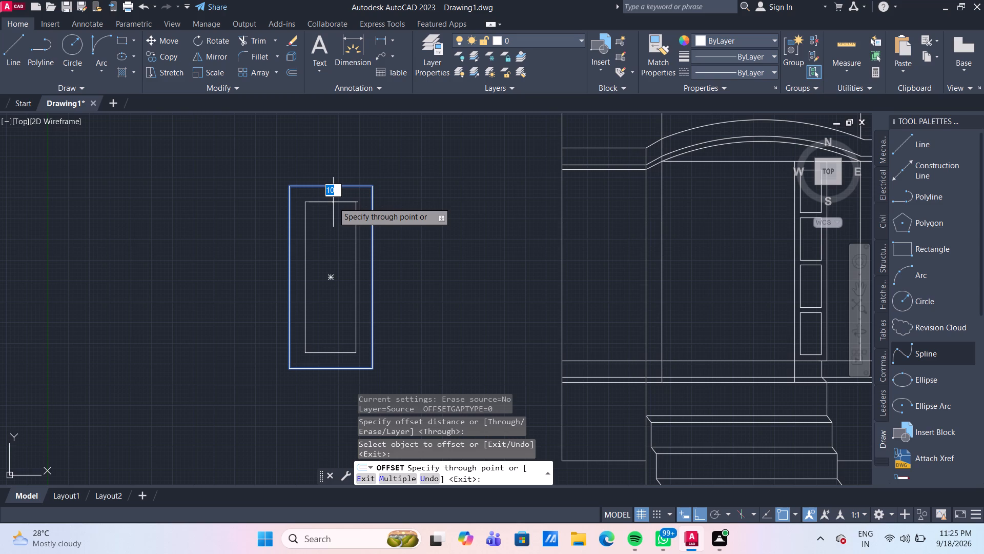
key("8")
key("Return")
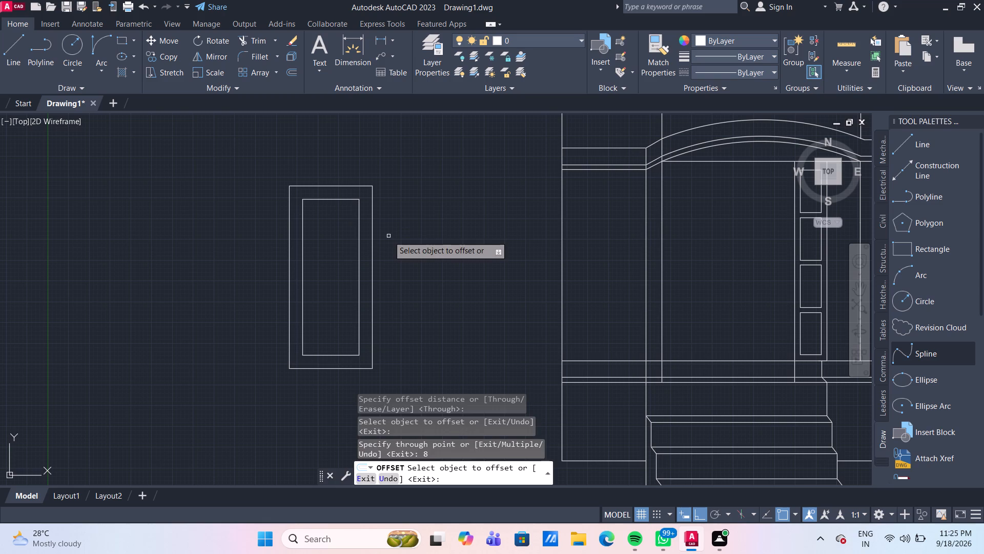
key("Escape")
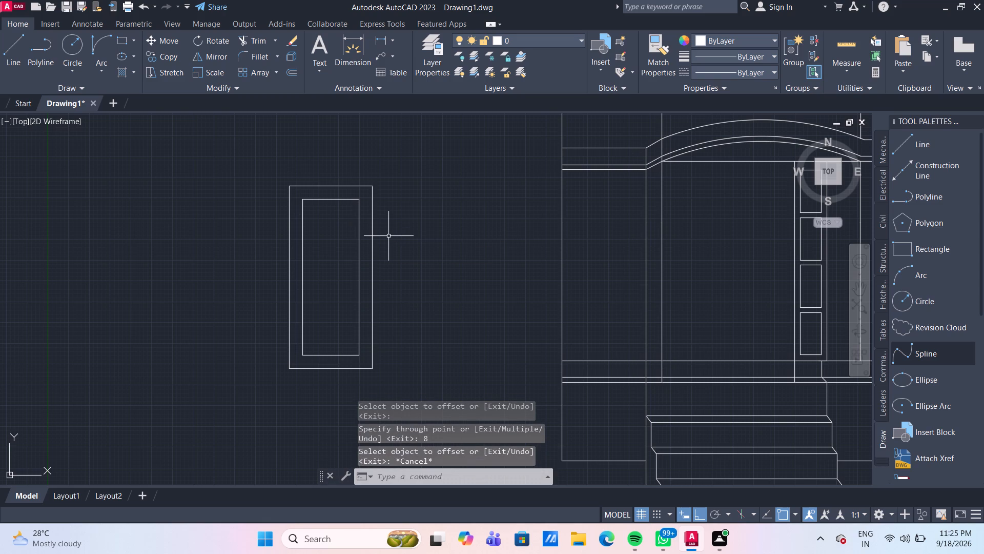
Measure the inner rectangle's width and height.
scroll(385, 234, "up", 1)
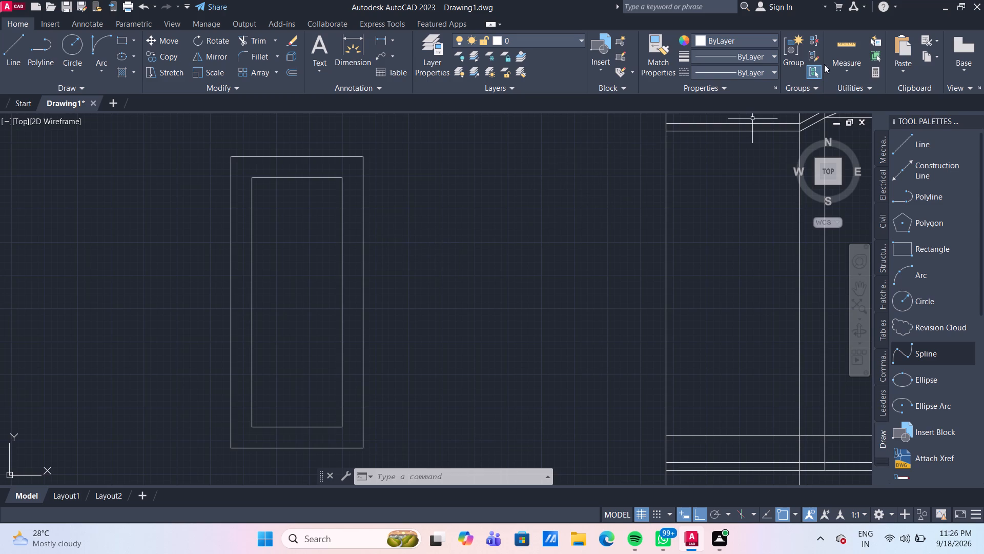
left_click(835, 47)
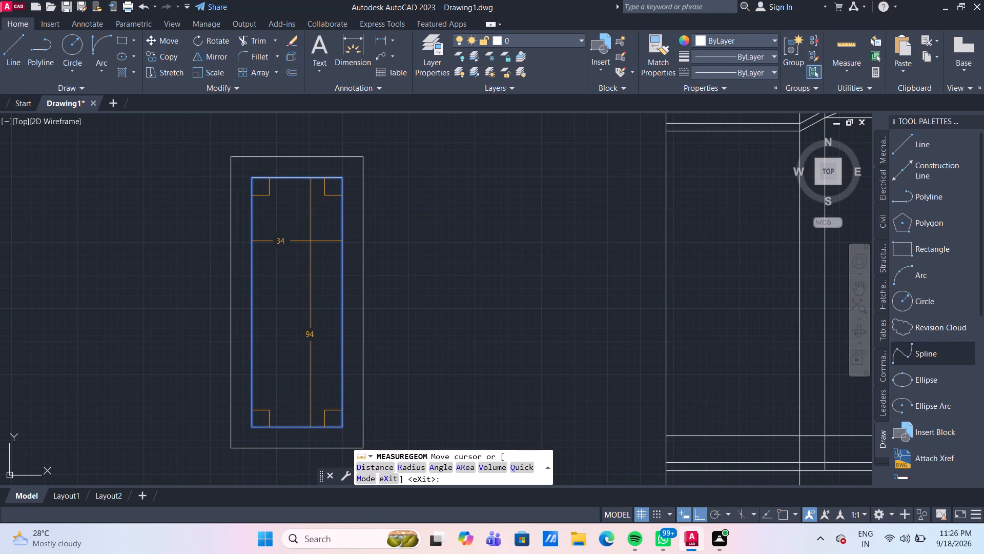
key("Escape")
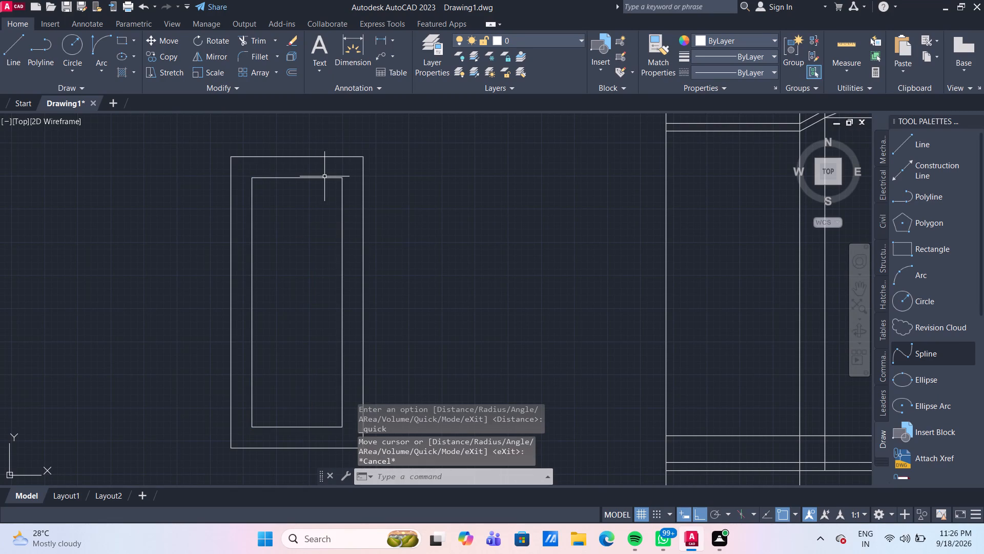
Explode the inner rectangle into separate lines.
left_click(326, 178)
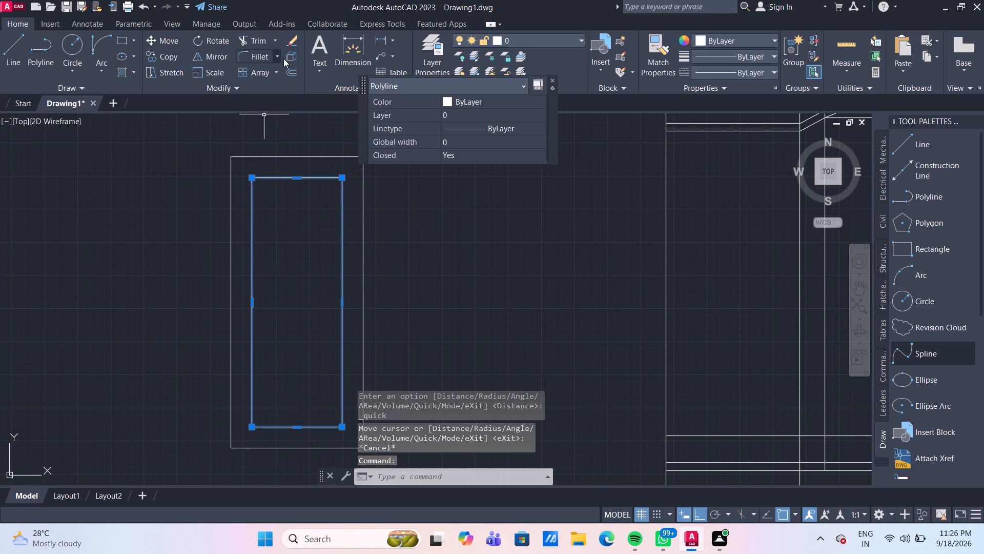
left_click(288, 59)
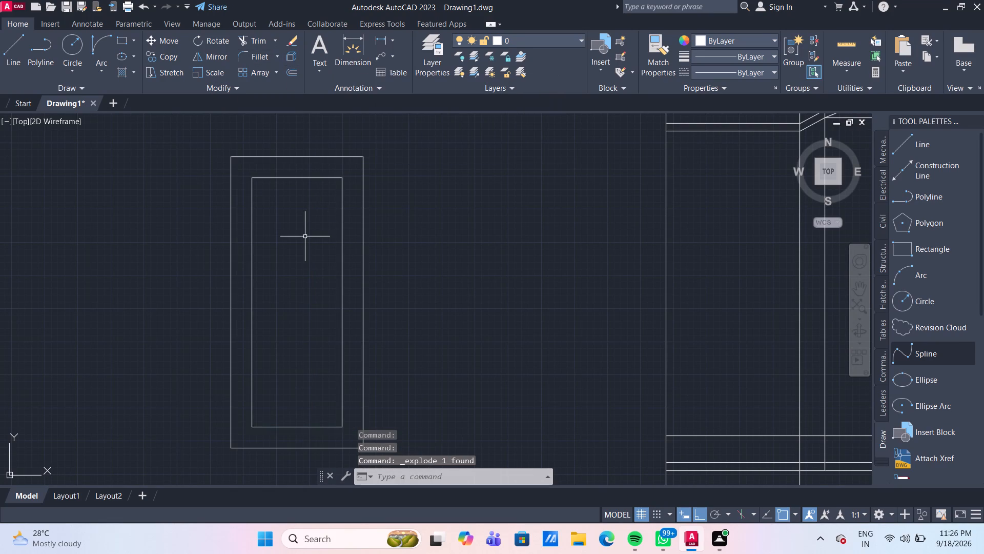
Offset the inner frame's bottom line upward by 16.4, and that copy up by 3, forming the lowest divider bar.
key("o")
key("Return")
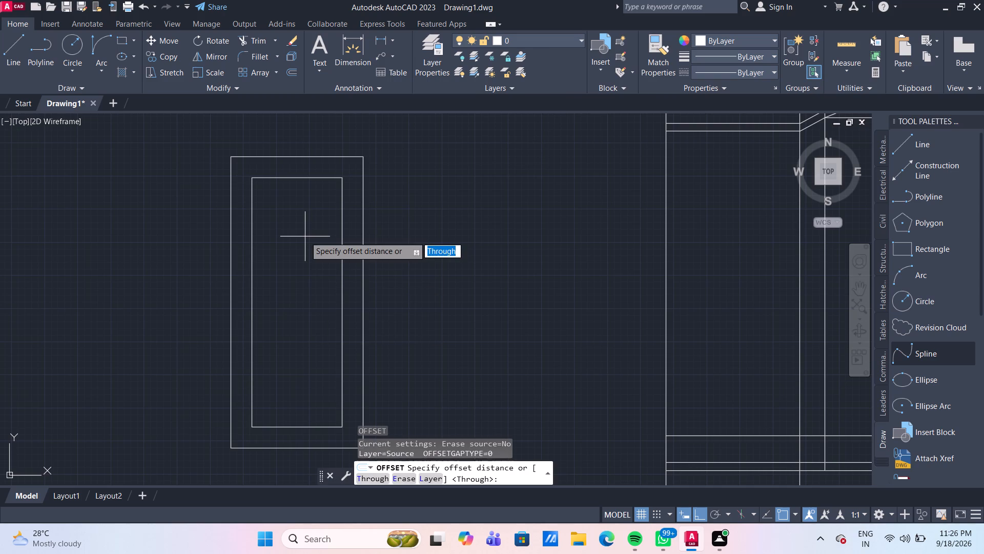
key("Return")
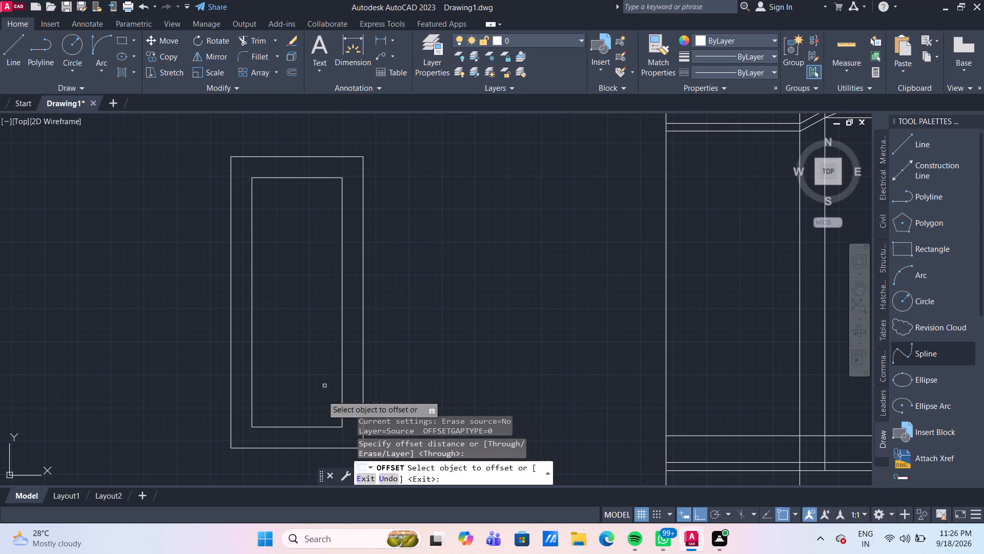
left_click(308, 426)
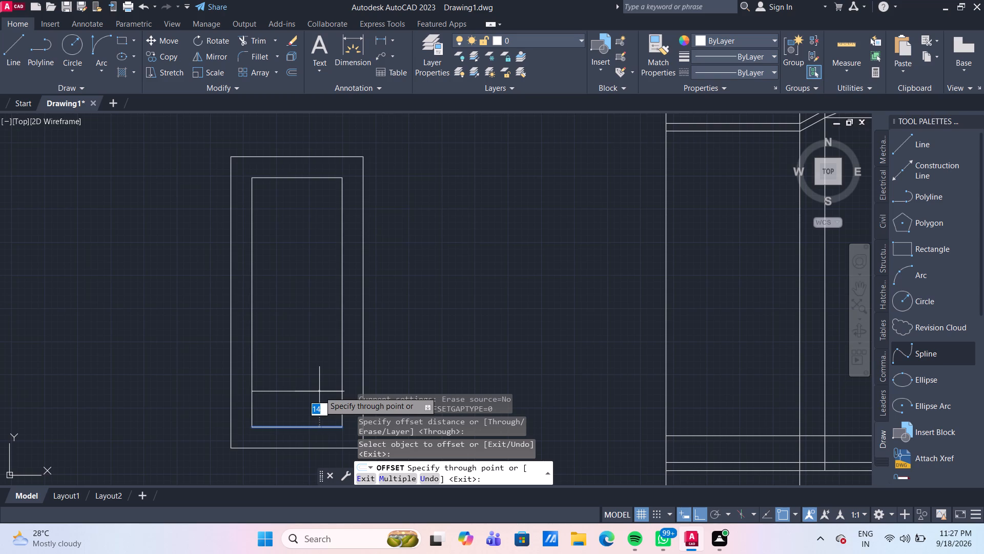
scroll(319, 391, "down", 4)
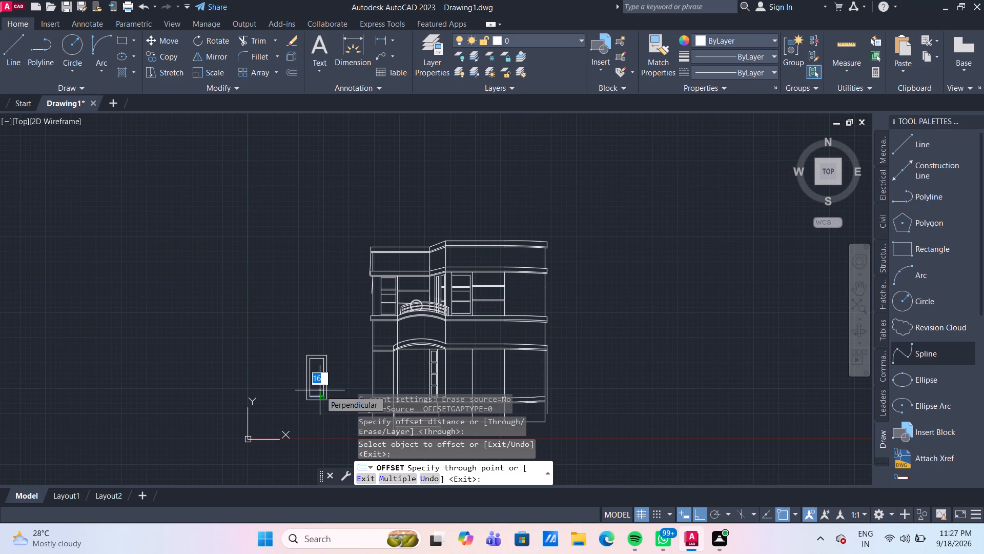
scroll(320, 390, "up", 3)
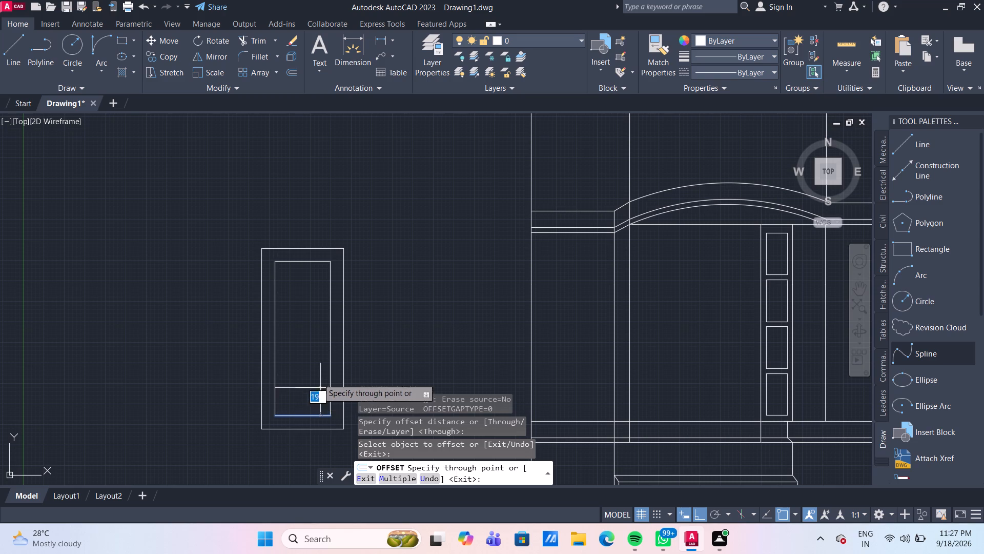
middle_click_drag(312, 356, 291, 301)
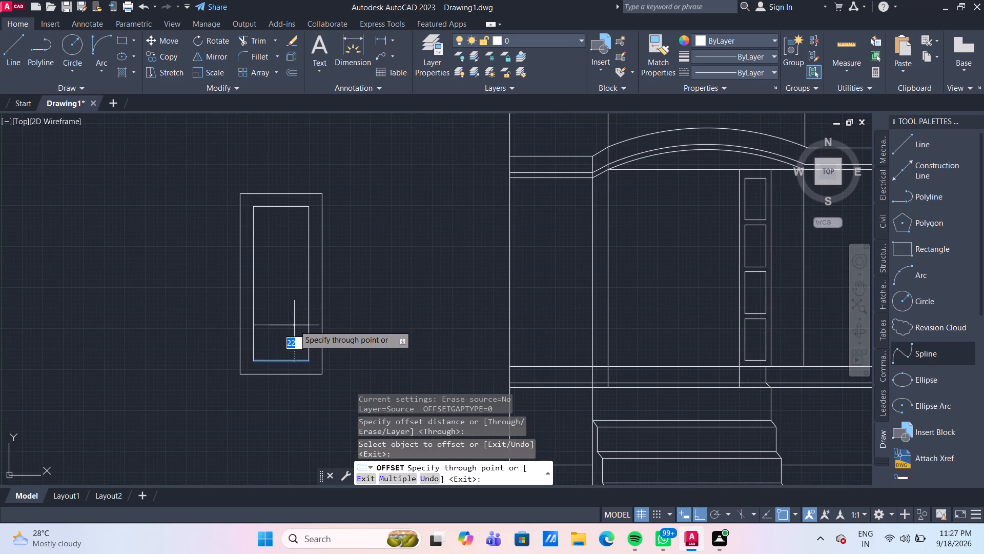
type("16.4")
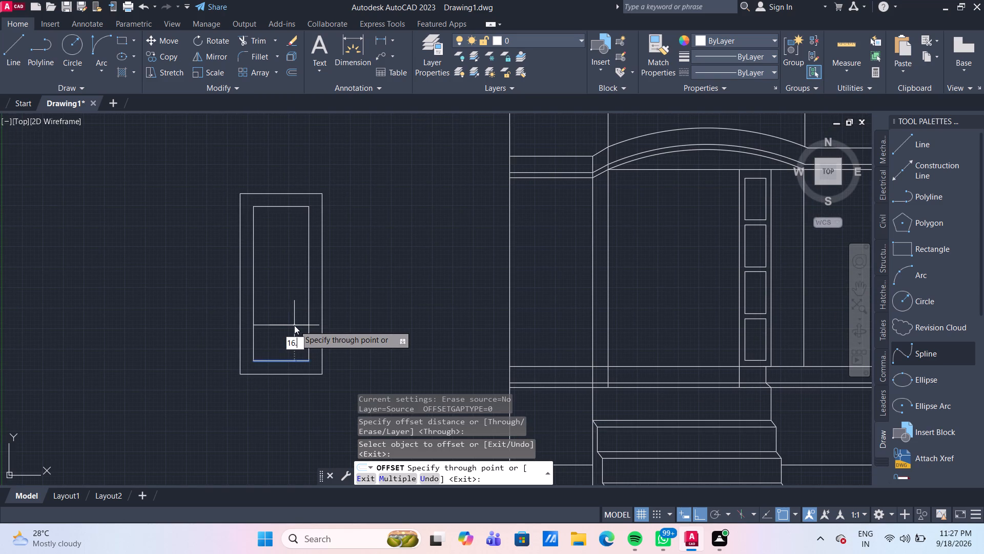
key("Return")
left_click(289, 335)
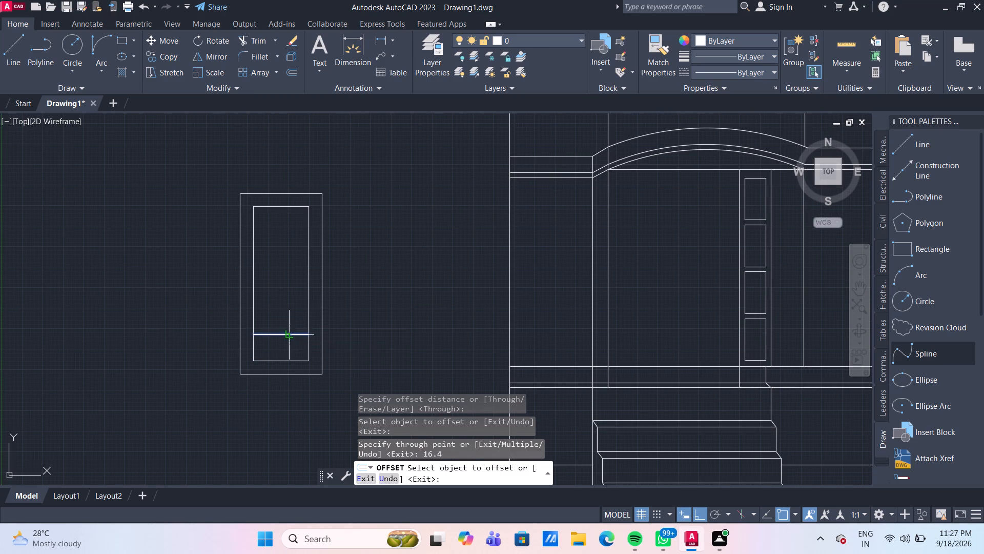
key("3")
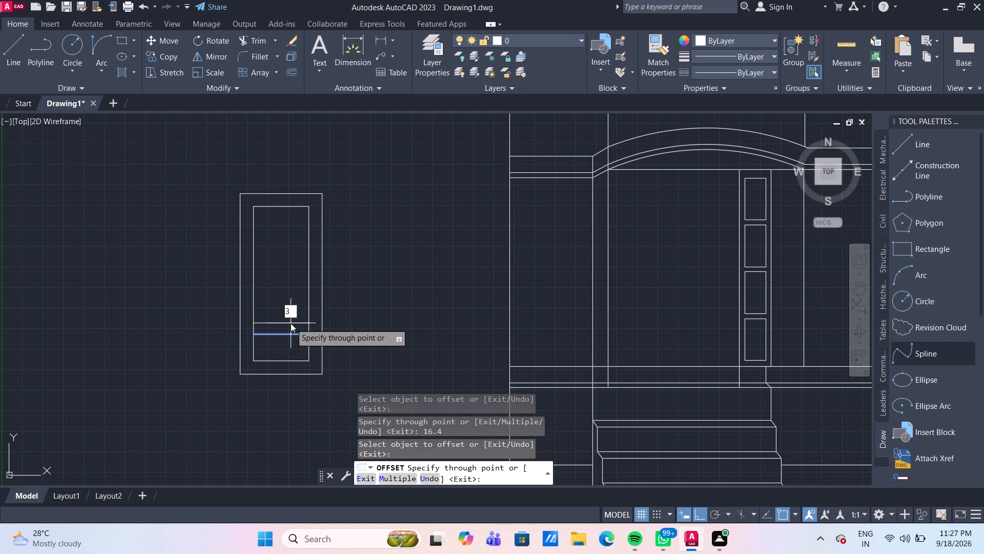
key("Return")
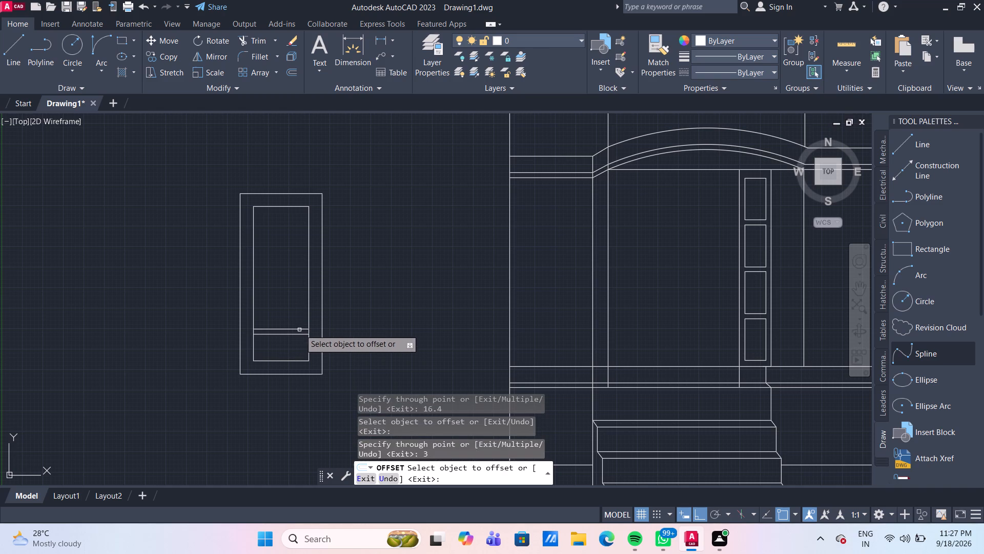
Add two more divider bars above the first by repeating upward line offsets of 16.4 and 3.
left_click(300, 329)
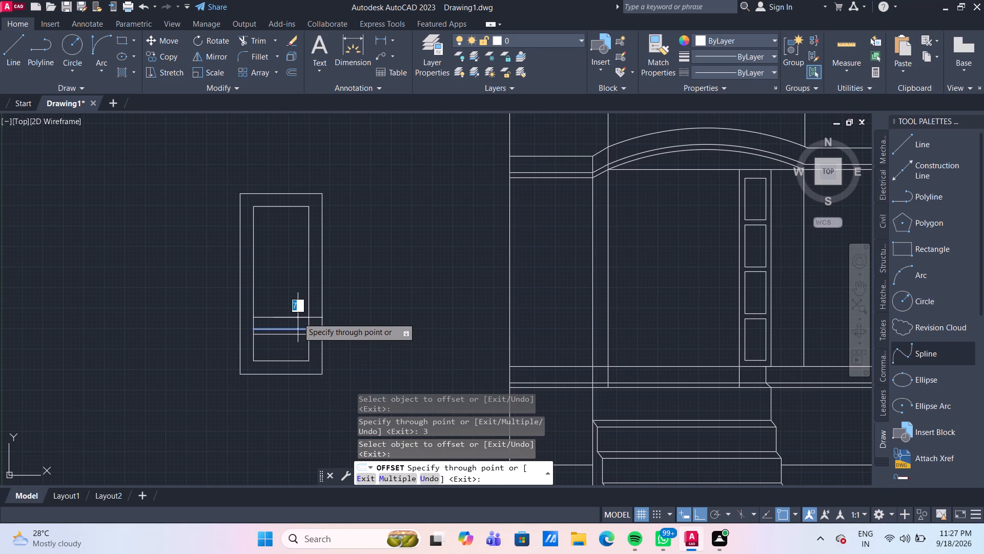
type("16.4")
key("Return")
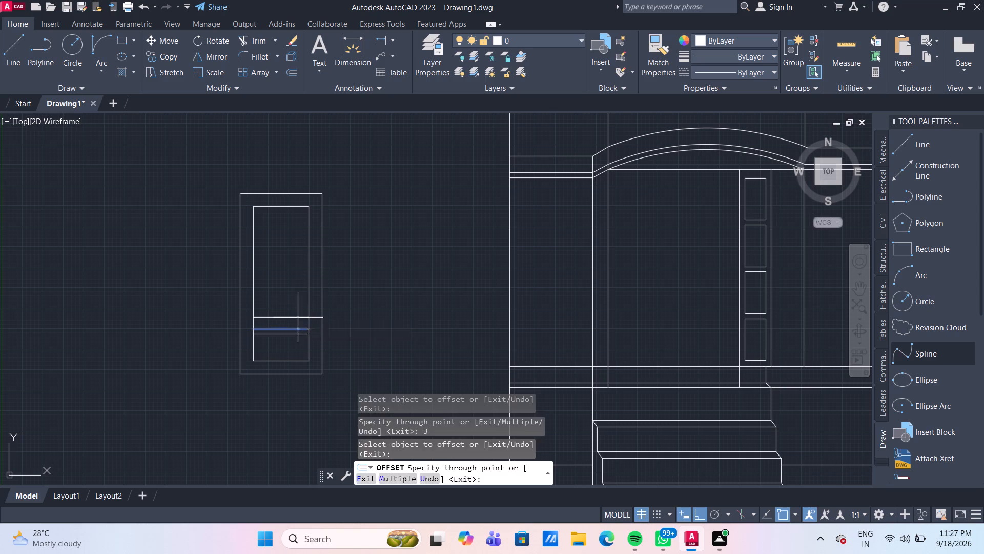
left_click(288, 302)
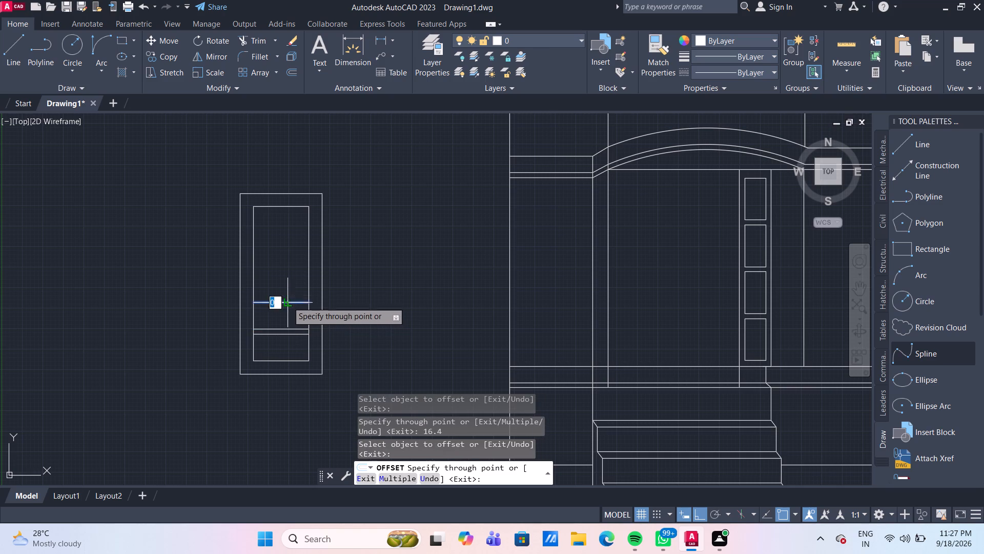
key("3")
key("Return")
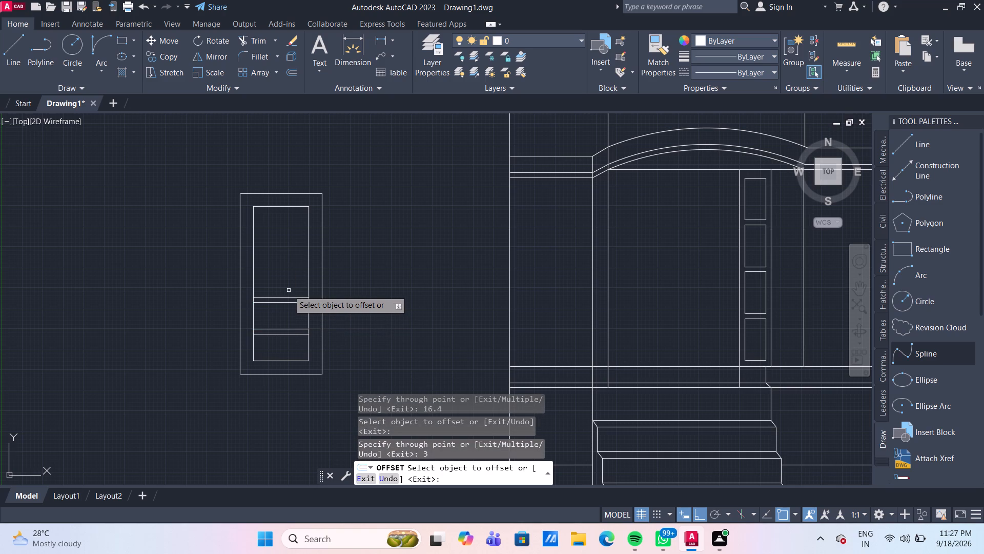
left_click_drag(293, 298, 294, 293)
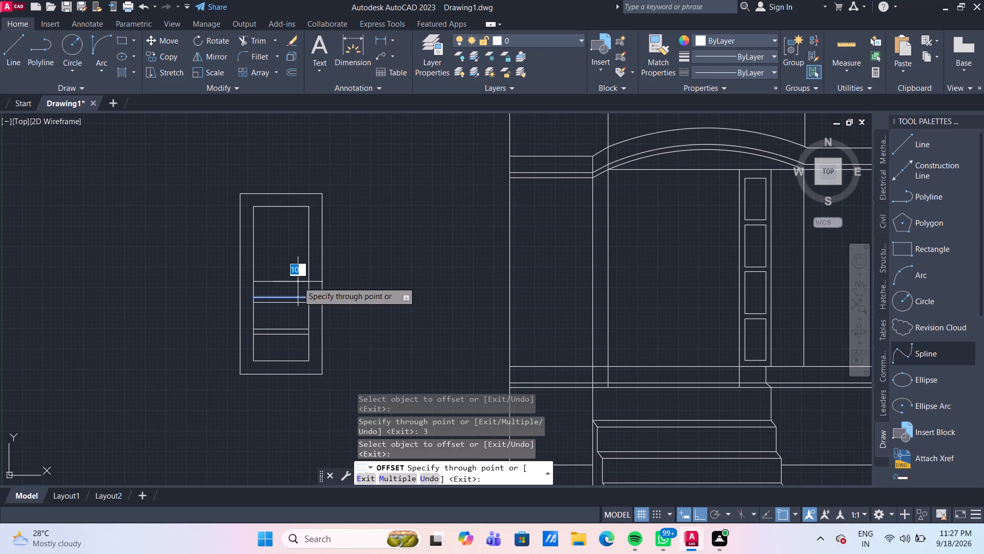
type("16.4")
key("Return")
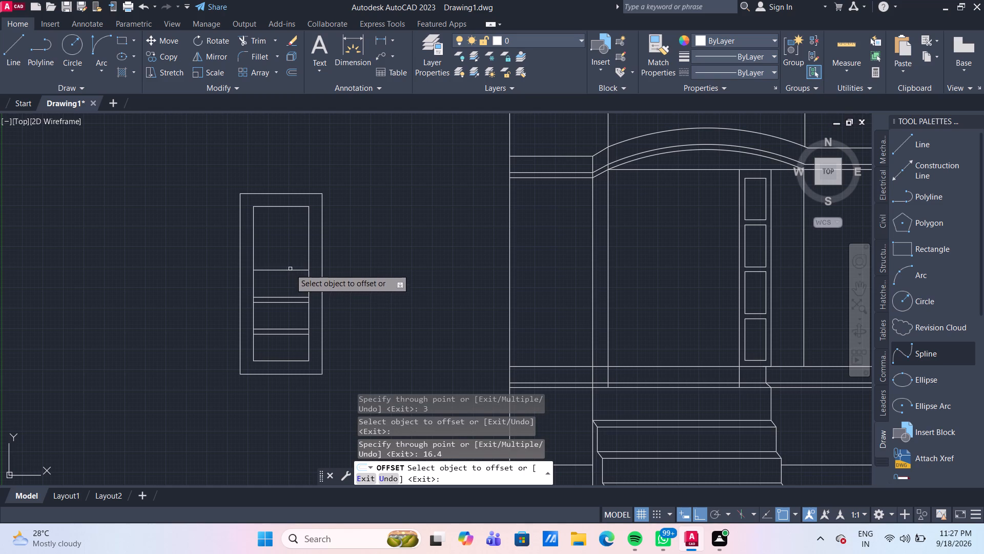
left_click(290, 269)
key("3")
key("Return")
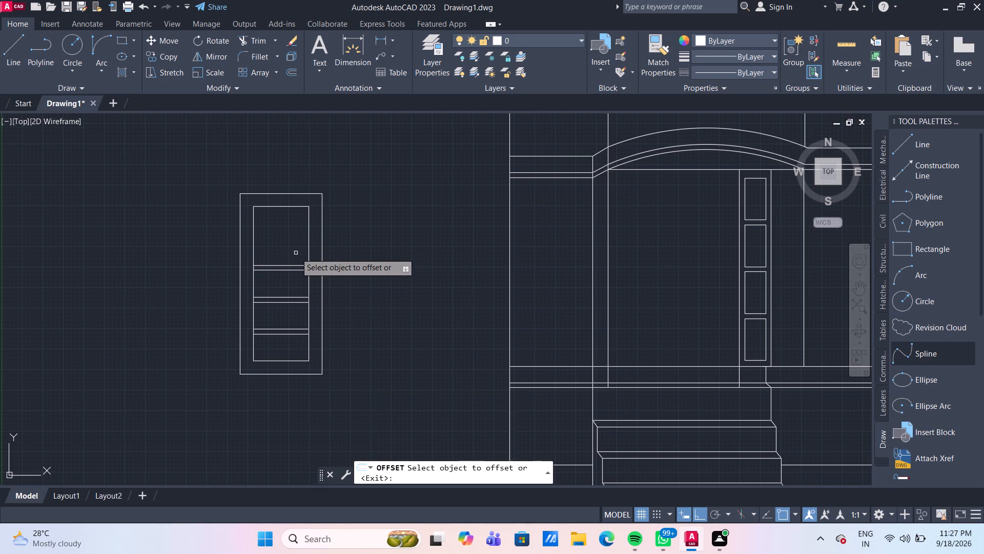
Add the fourth divider bar near the inner frame's top with upward offsets of 16.4 and 3.
left_click(290, 265)
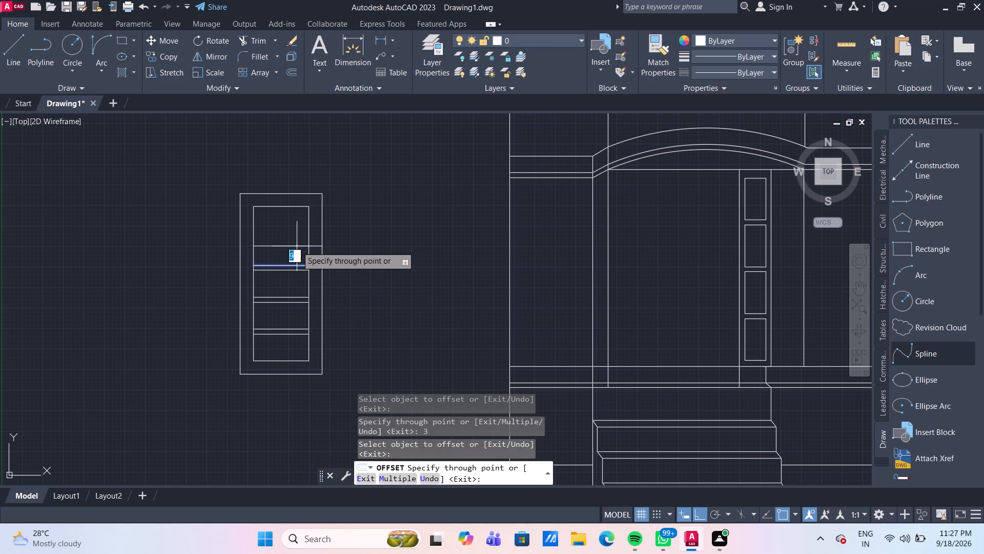
type("16.4")
key("Return")
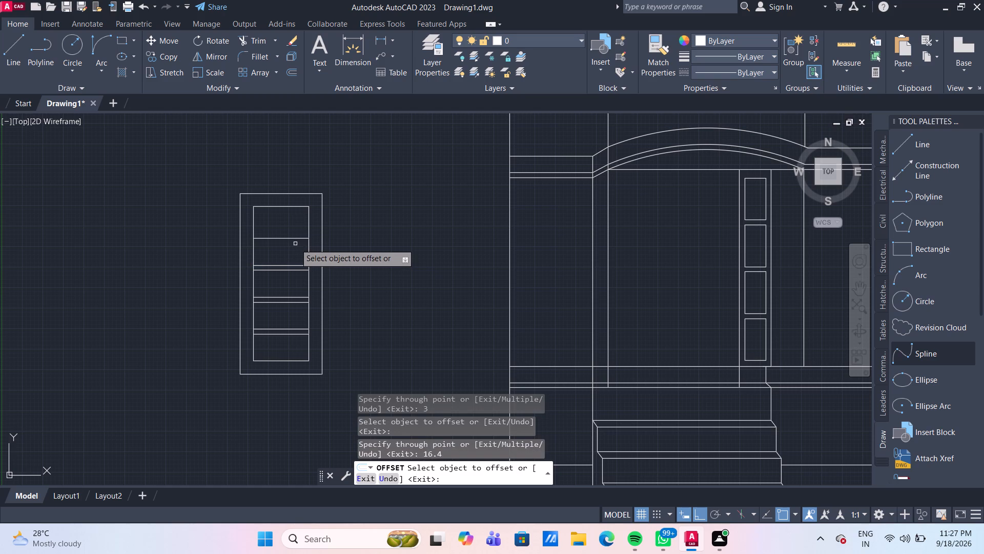
left_click(289, 239)
key("3")
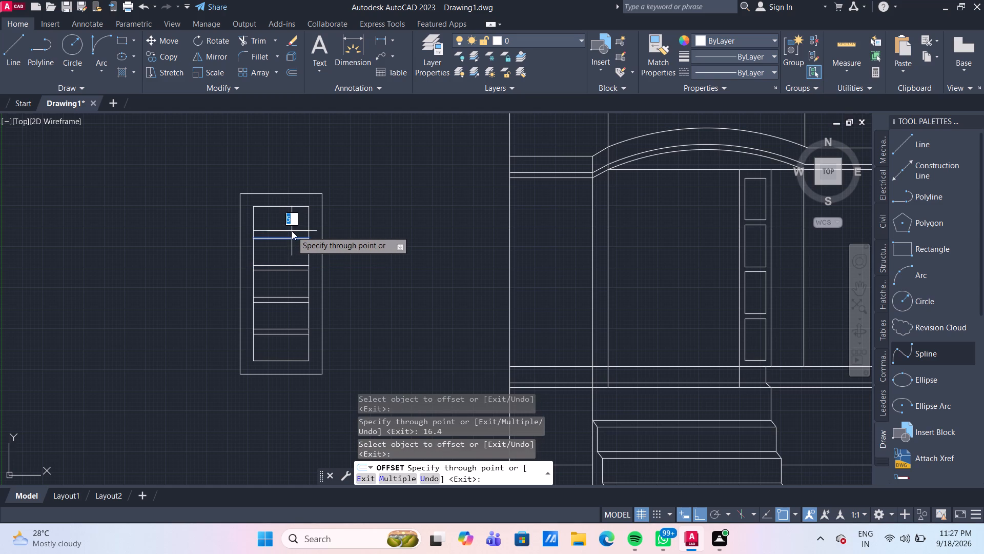
key("Return")
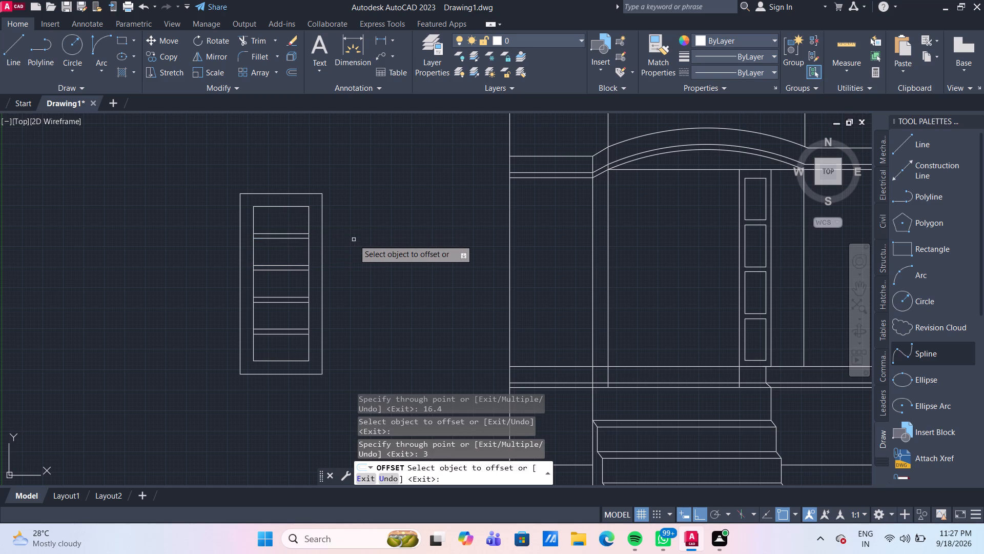
scroll(310, 249, "up", 2)
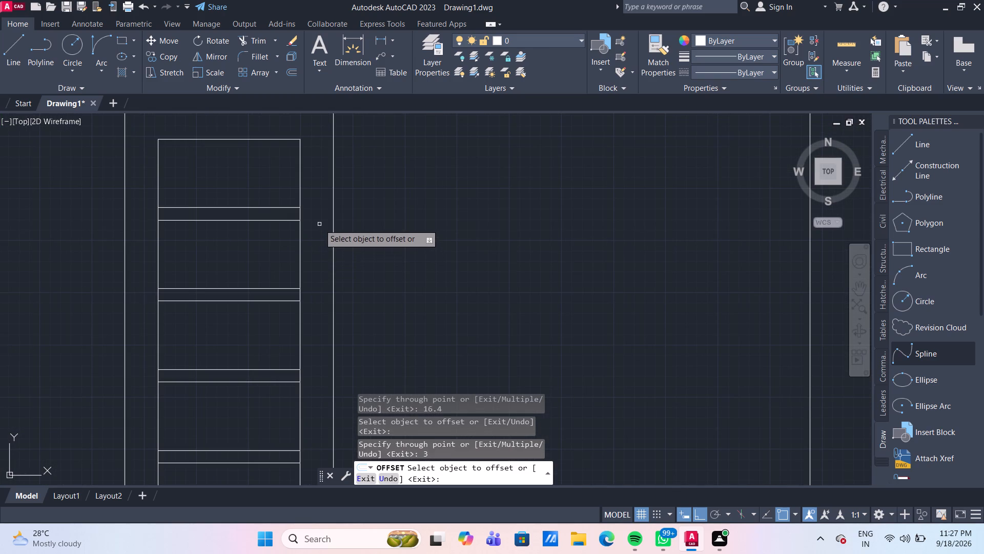
key("Escape")
Trim the inner frame's side lines between the line pairs of the upper three divider bars, leaving separate panes.
type("tr")
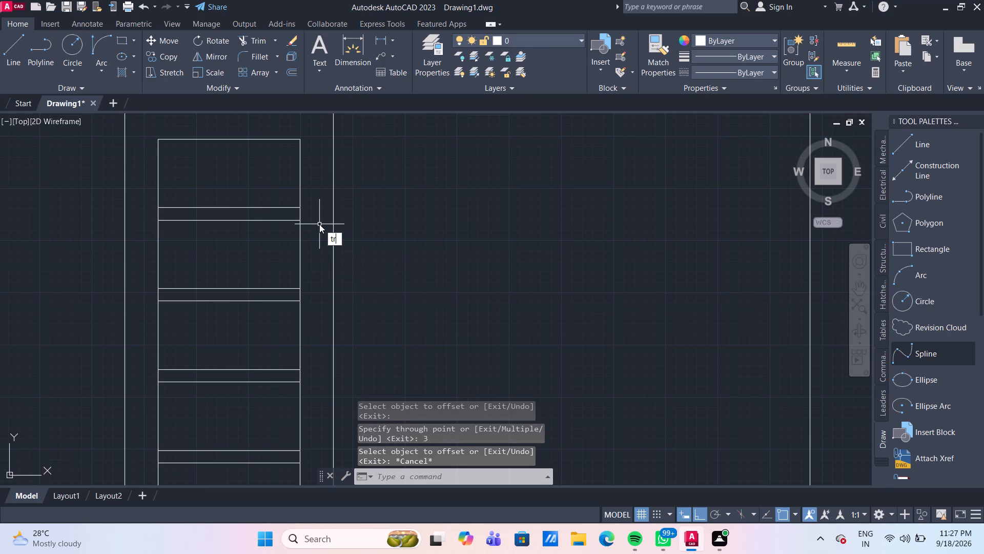
key("Return")
left_click(150, 215)
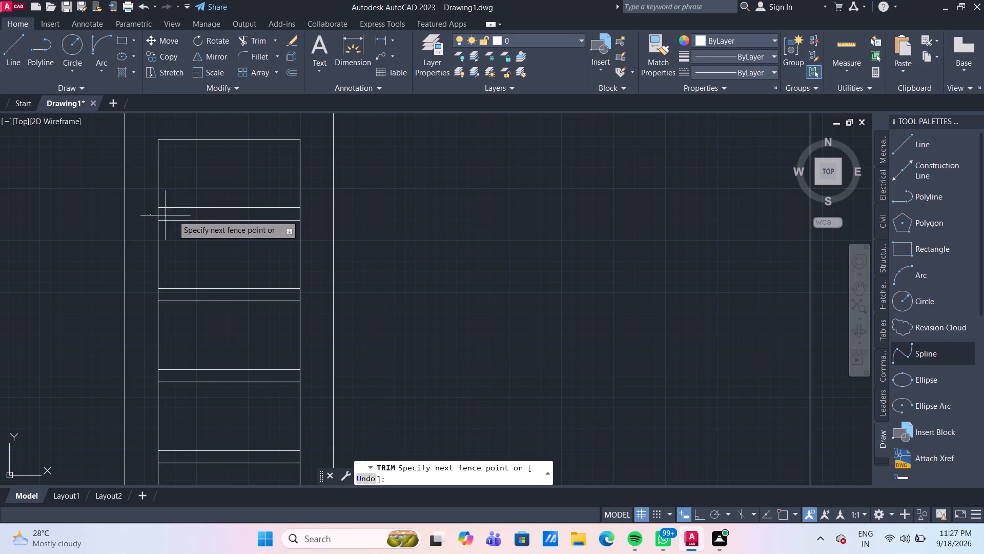
left_click(316, 212)
left_click(151, 295)
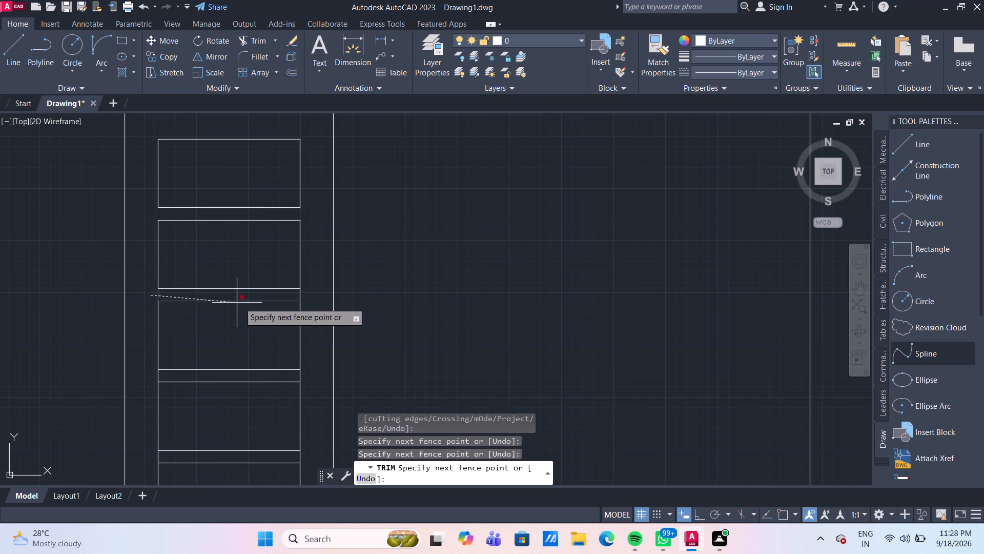
left_click(310, 294)
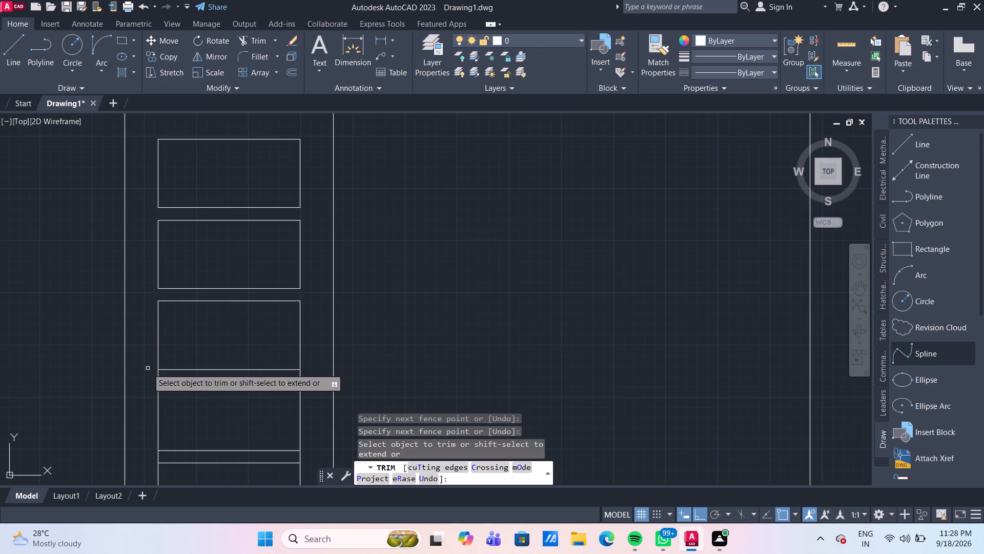
left_click_drag(153, 375, 179, 384)
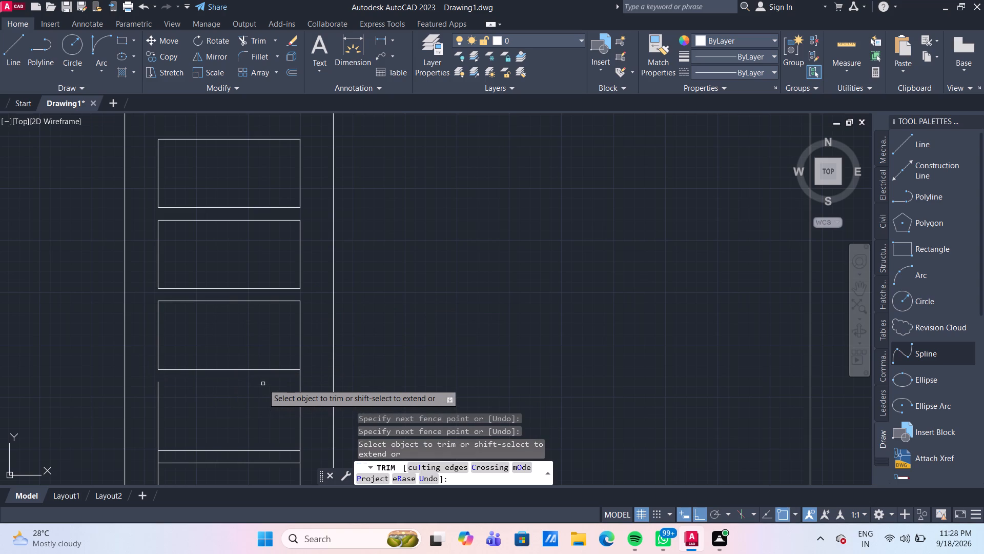
key("ctrl+z")
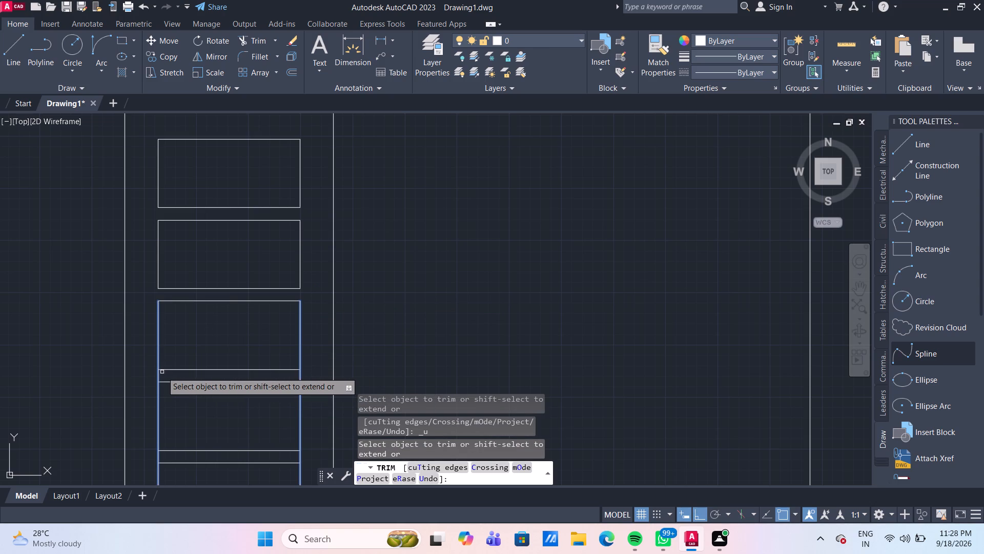
left_click(158, 374)
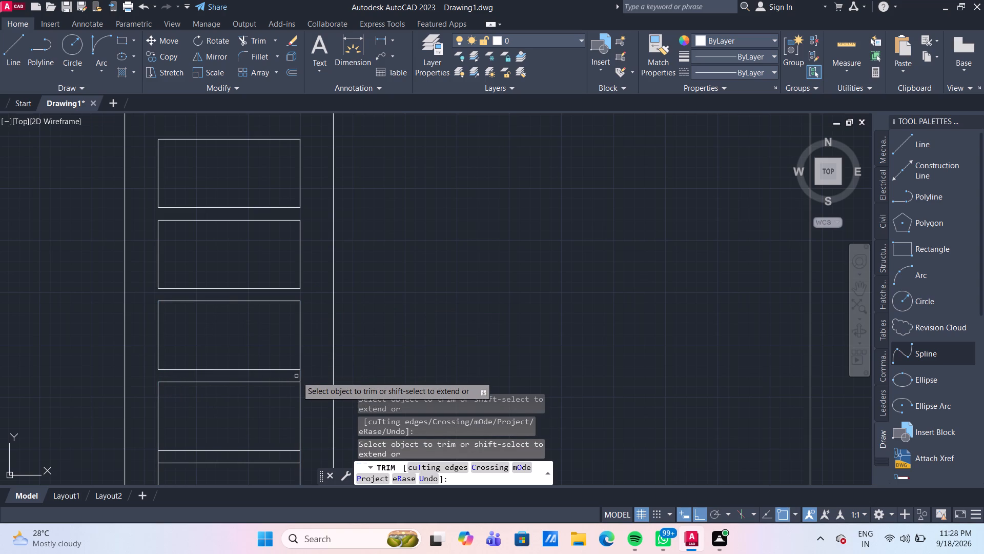
left_click(299, 377)
Trim both side lines of the inner frame between the line pair of the lowest divider bar, separating the bottom two panes.
scroll(409, 320, "down", 1)
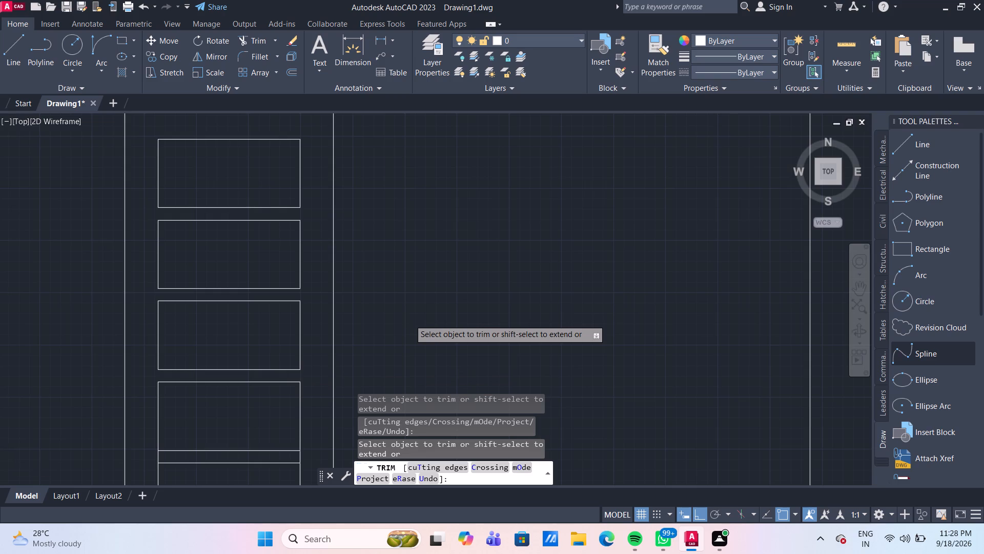
middle_click_drag(409, 320, 412, 211)
scroll(249, 300, "up", 1)
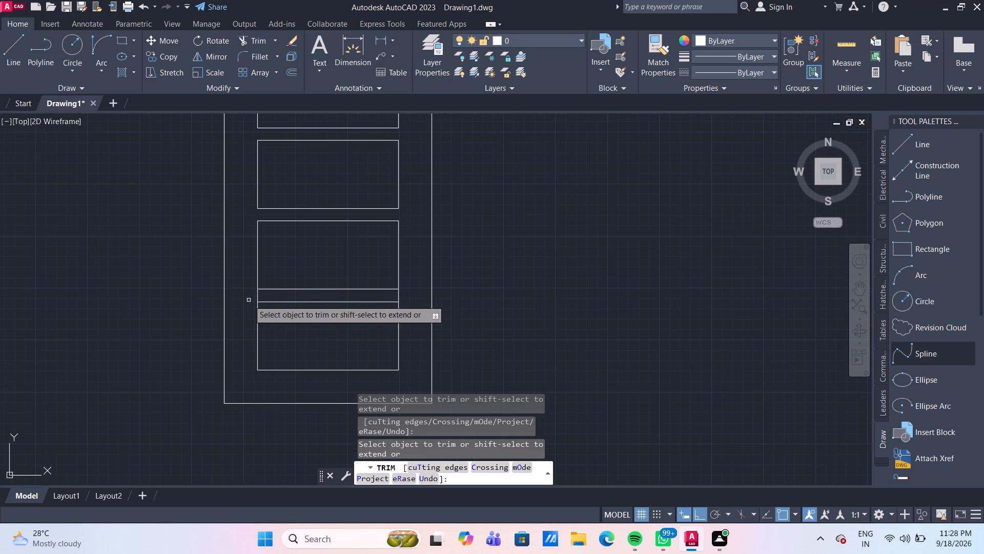
left_click(257, 298)
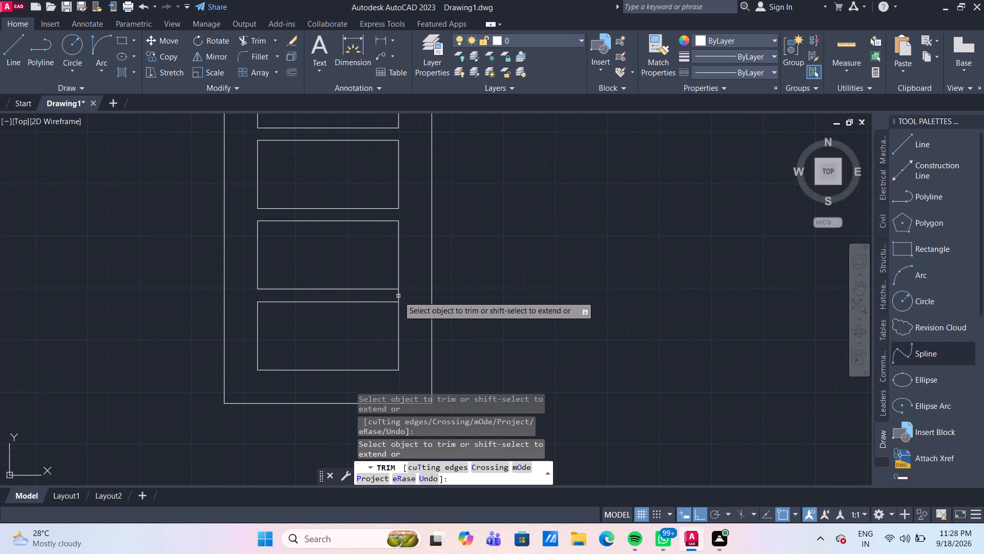
left_click(401, 296)
scroll(532, 300, "down", 1)
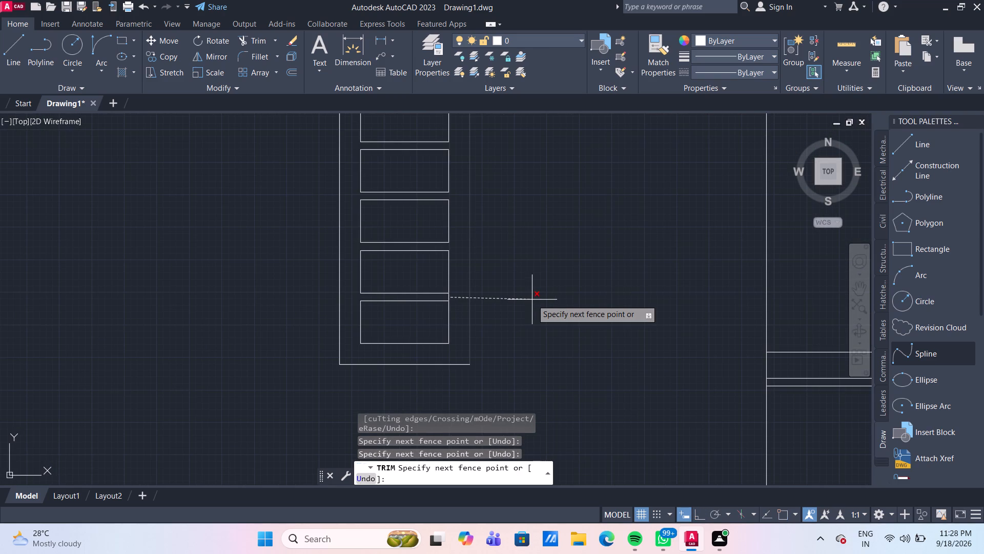
scroll(451, 311, "up", 1)
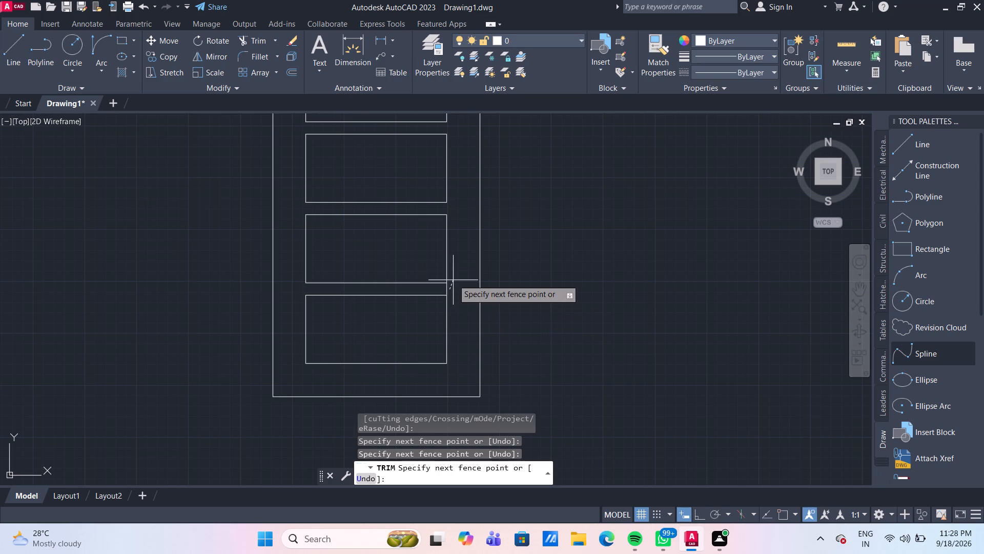
left_click(443, 289)
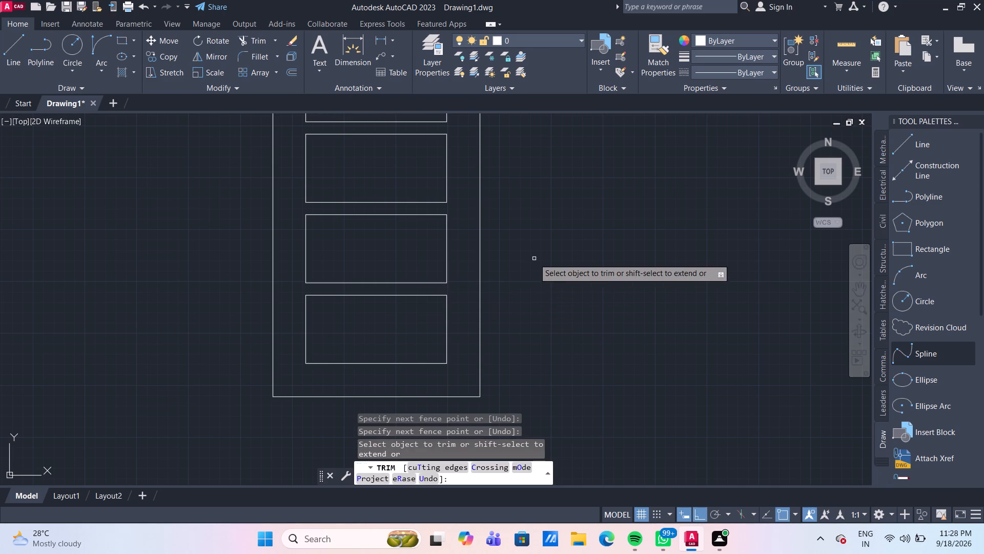
scroll(535, 259, "down", 2)
middle_click_drag(535, 259, 455, 274)
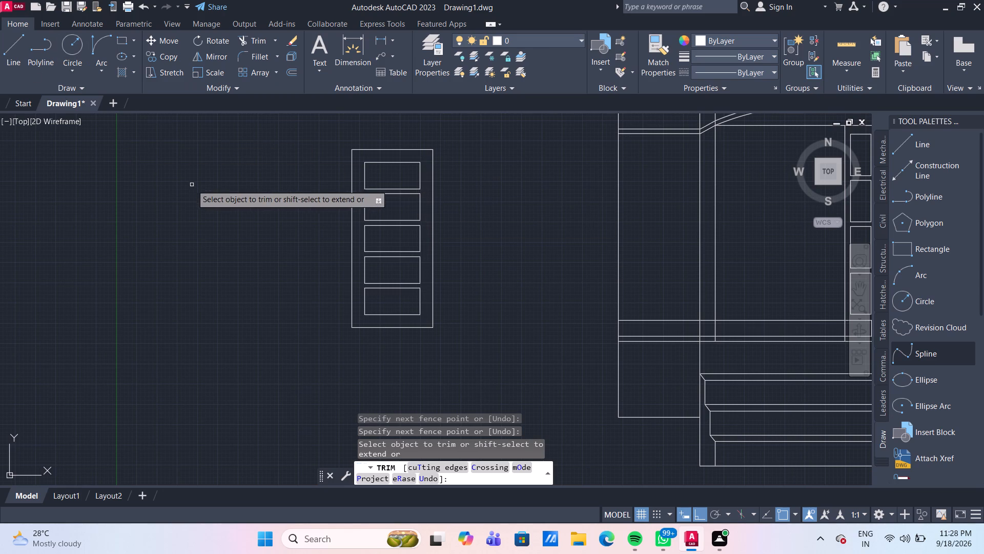
key("Escape")
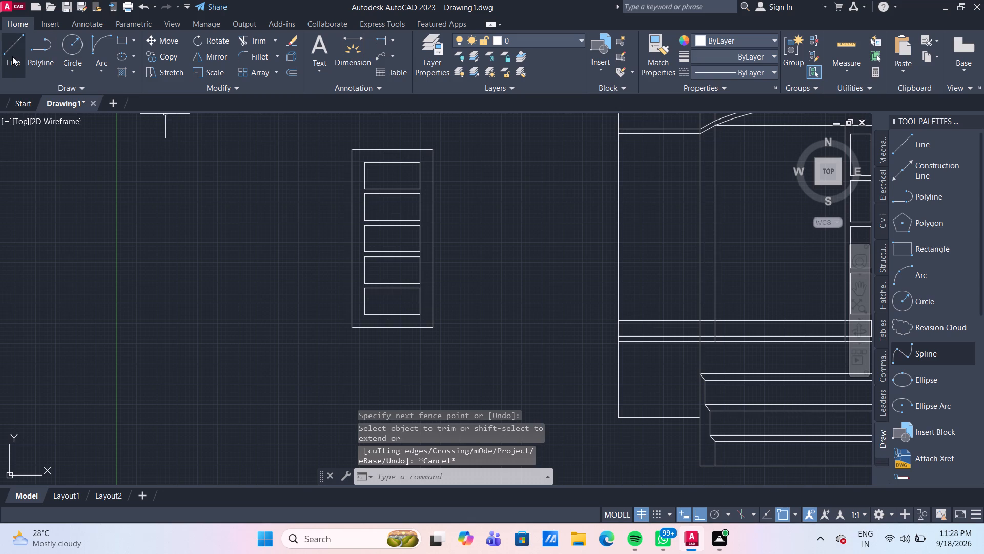
Draw short horizontal lines from the top pane's upper-right corner and the bottom pane's lower-right corner to the outer frame's right side.
left_click(12, 56)
scroll(412, 132, "up", 2)
left_click(431, 208)
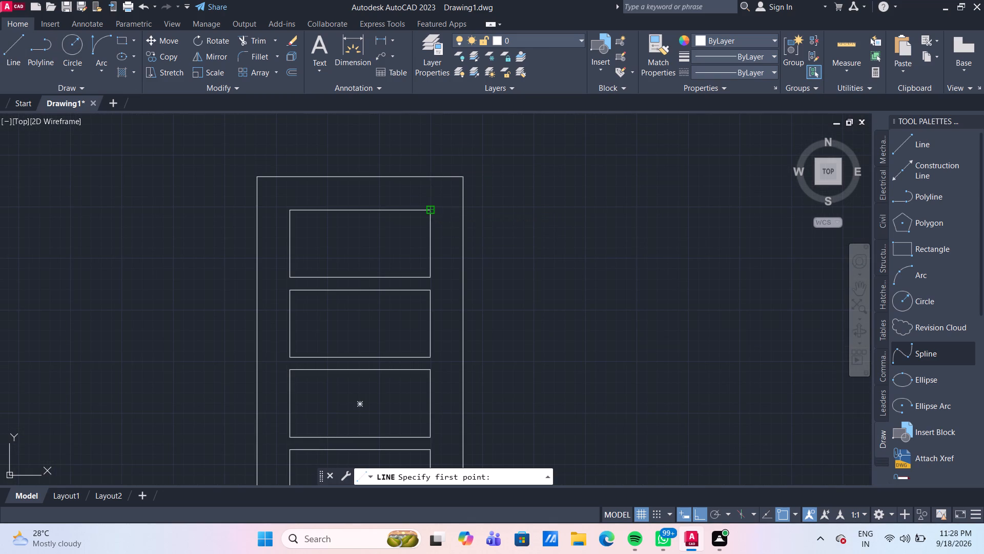
left_click(465, 210)
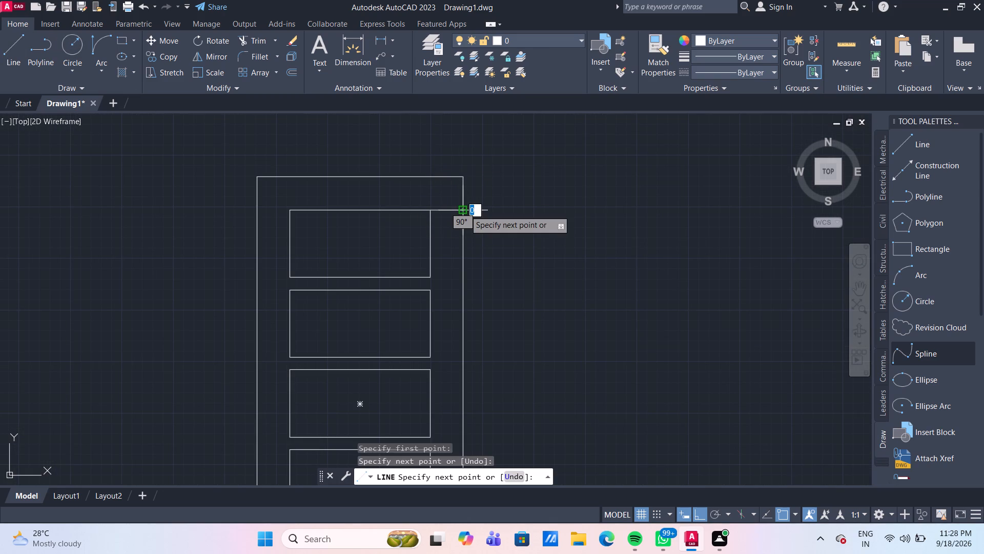
key("Escape")
scroll(522, 250, "down", 1)
middle_click_drag(518, 250, 517, 250)
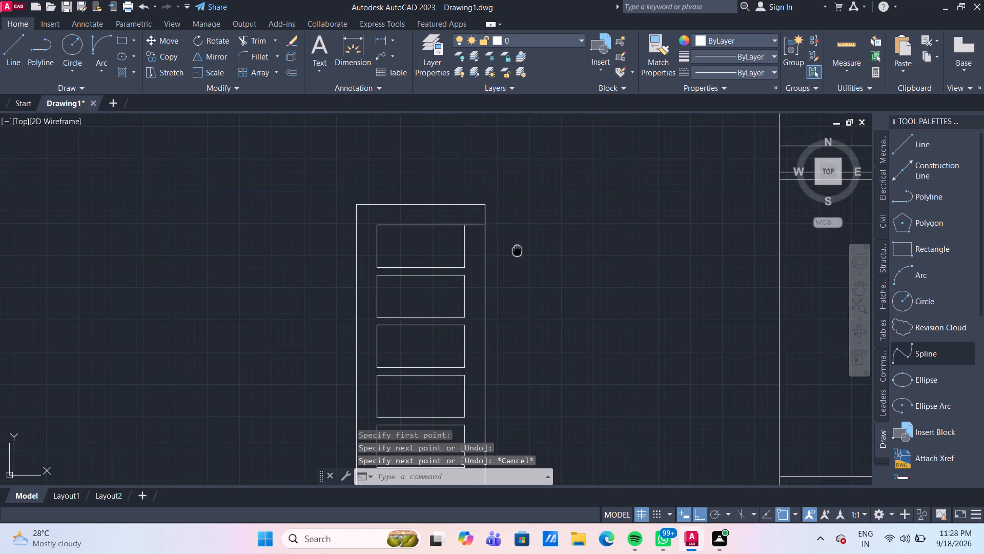
middle_click_drag(517, 250, 461, 139)
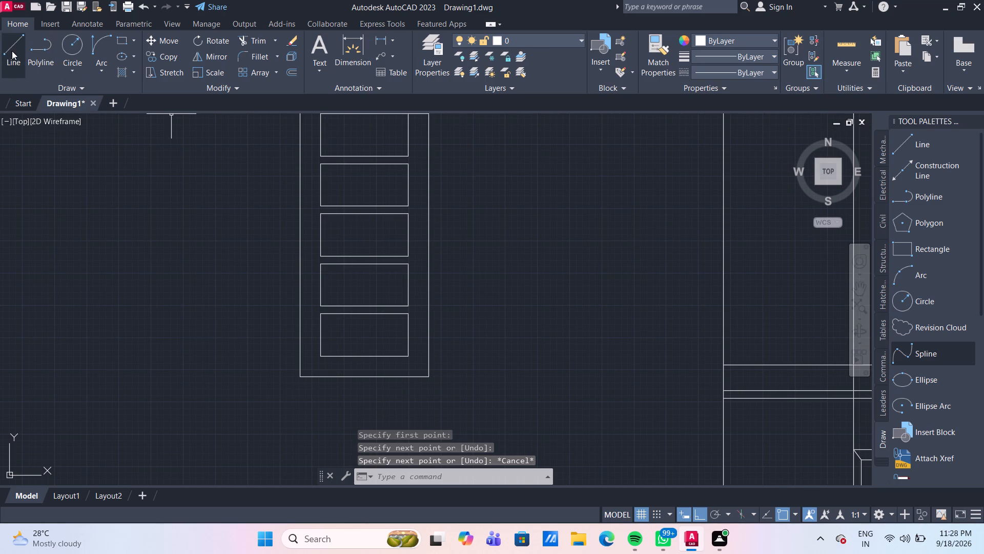
middle_click_drag(474, 220, 473, 231)
middle_click_drag(473, 231, 476, 256)
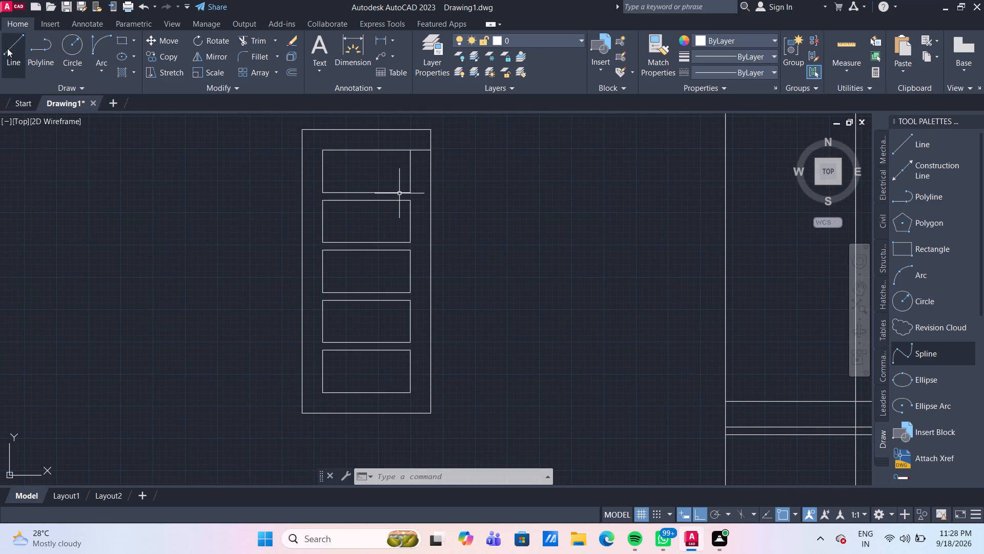
left_click_drag(7, 48, 19, 63)
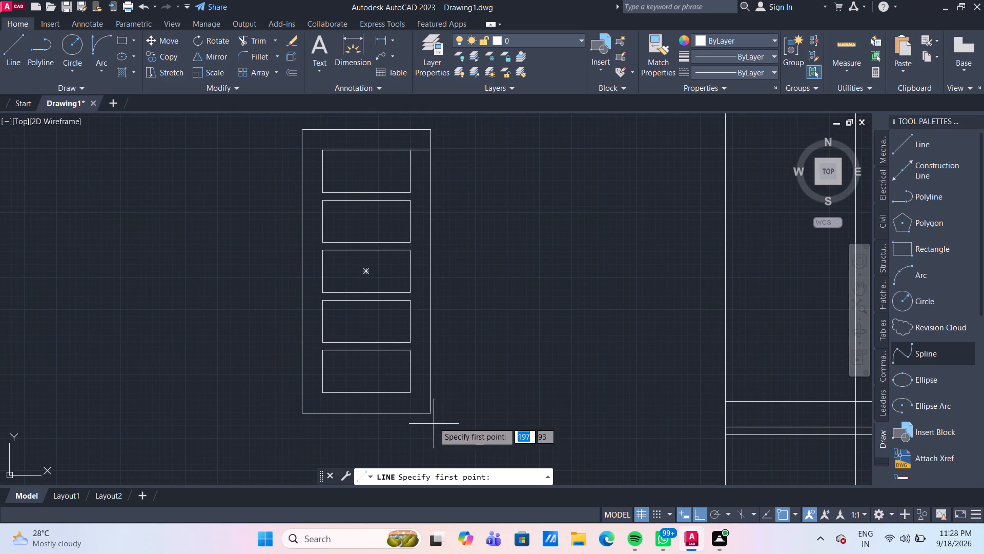
left_click(412, 390)
left_click(432, 391)
key("Escape")
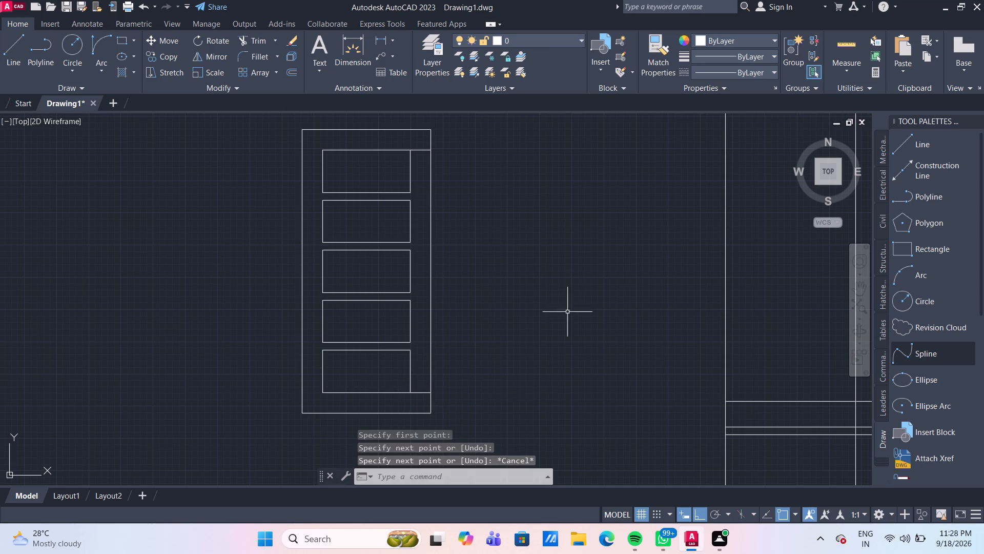
Quick-measure the spacing between the two short connecting lines and the strip between the panes and the outer frame's right side.
left_click(857, 43)
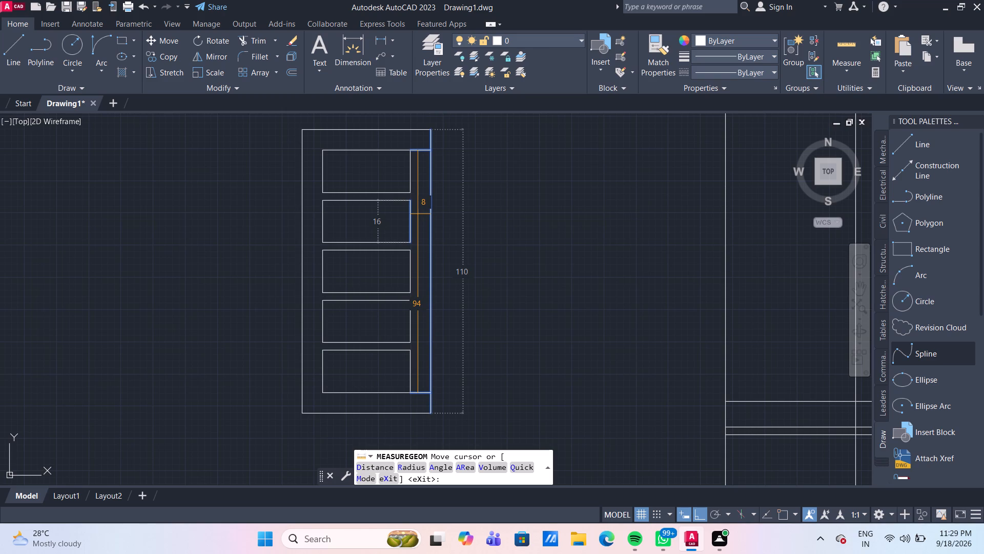
key("Escape")
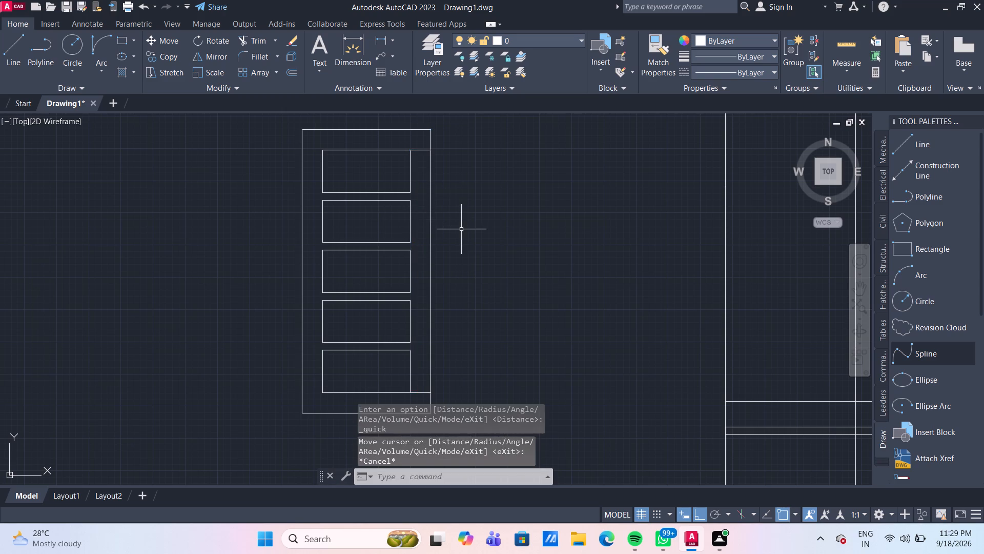
middle_click_drag(461, 229, 437, 189)
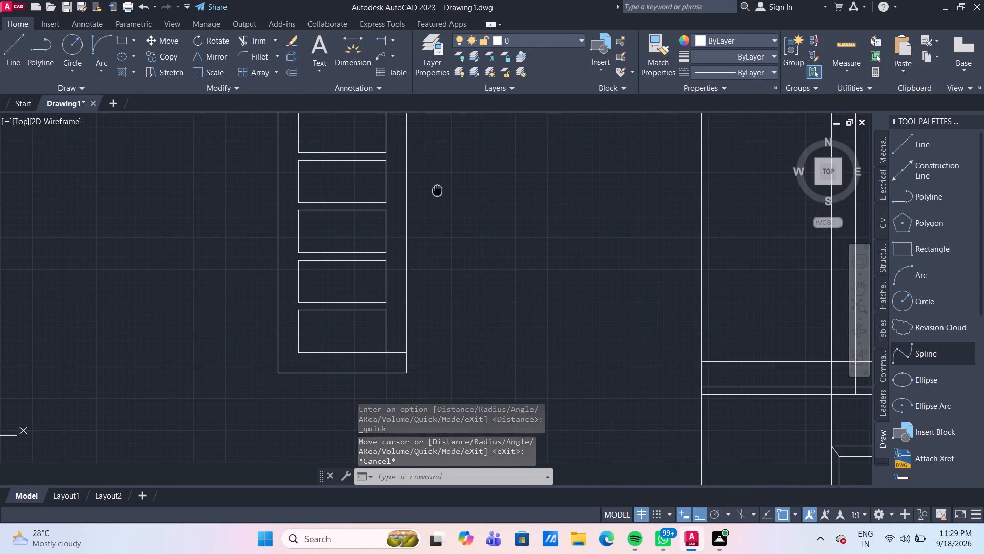
middle_click_drag(437, 189, 437, 218)
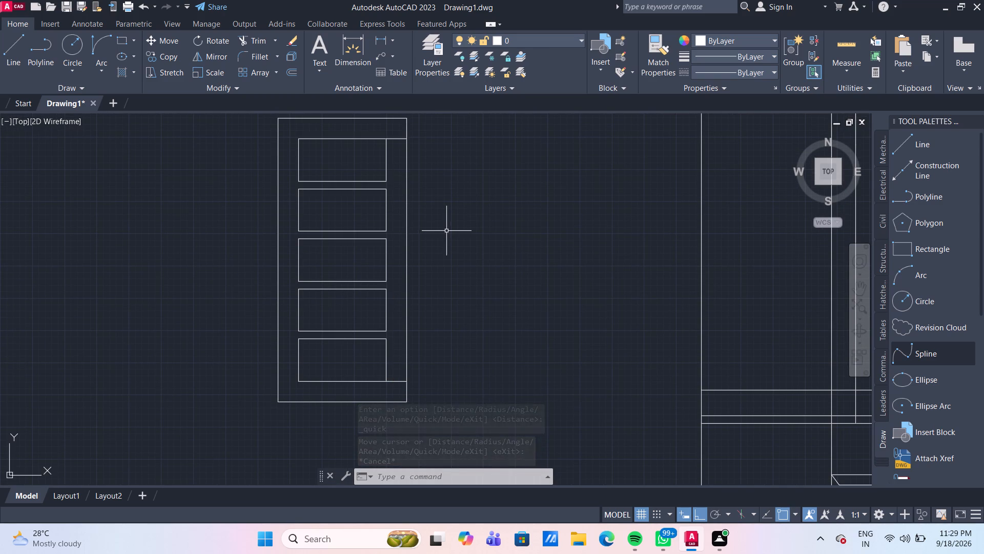
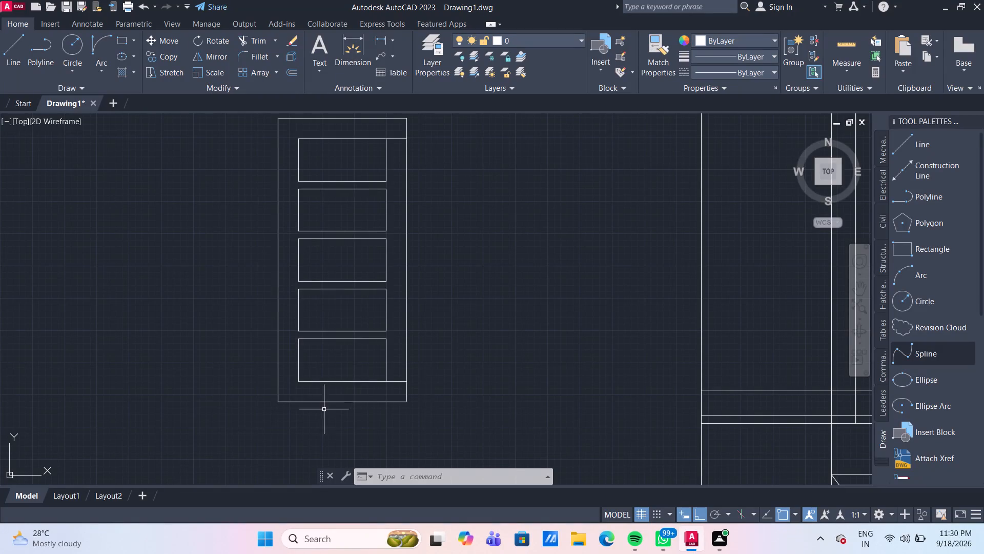
Move the five panes together with the two short connecting lines 1 unit left inside the outer frame.
key("Escape")
left_click(397, 389)
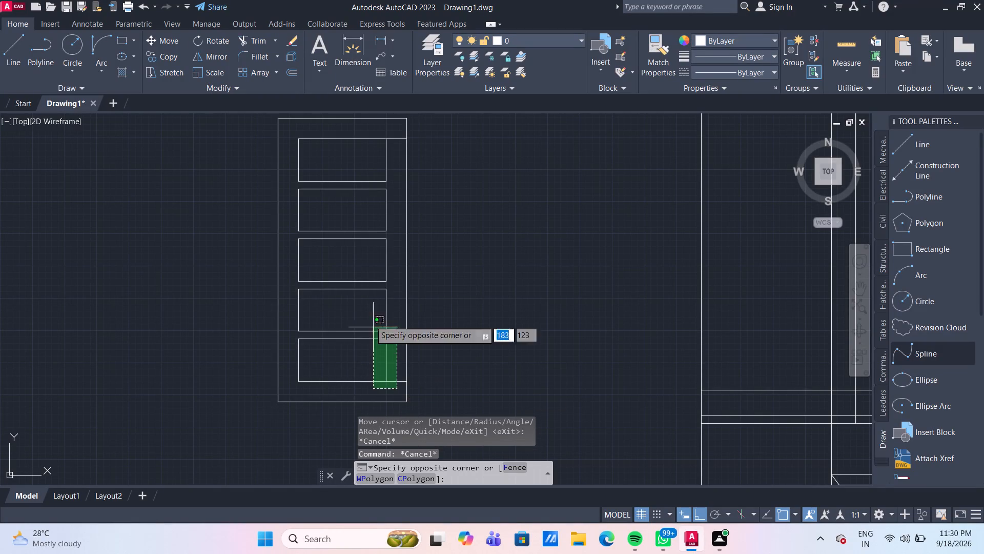
left_click(295, 133)
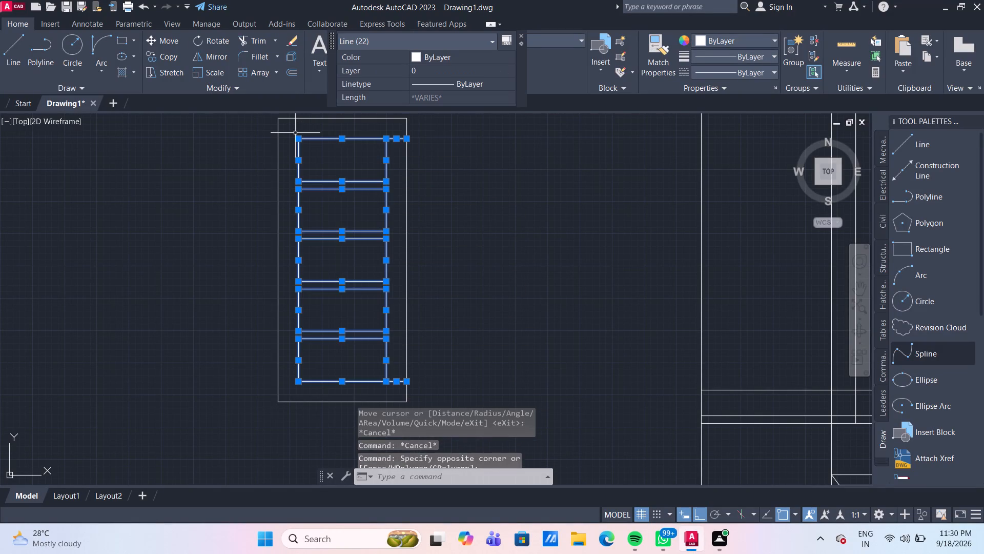
key("m")
key("Return")
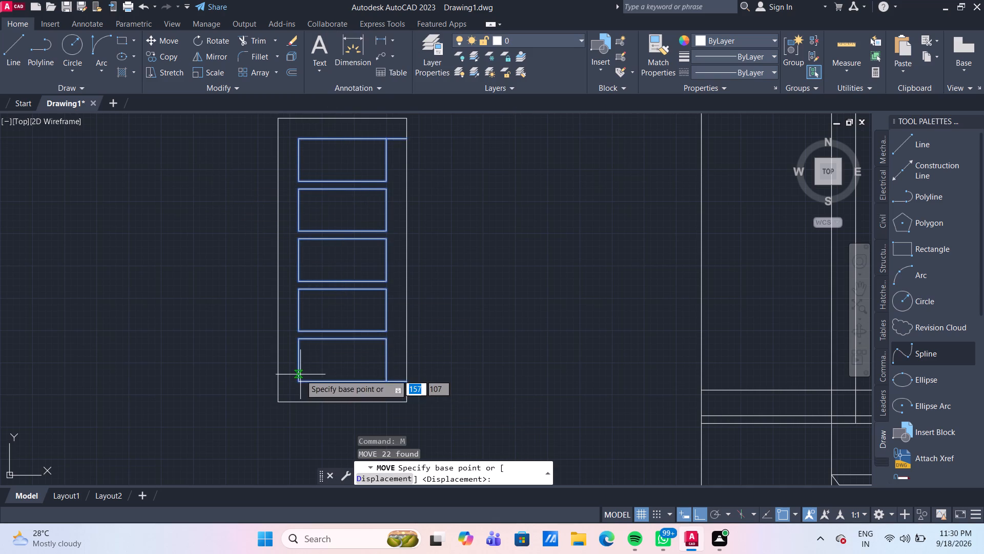
scroll(297, 374, "up", 1)
left_click(297, 388)
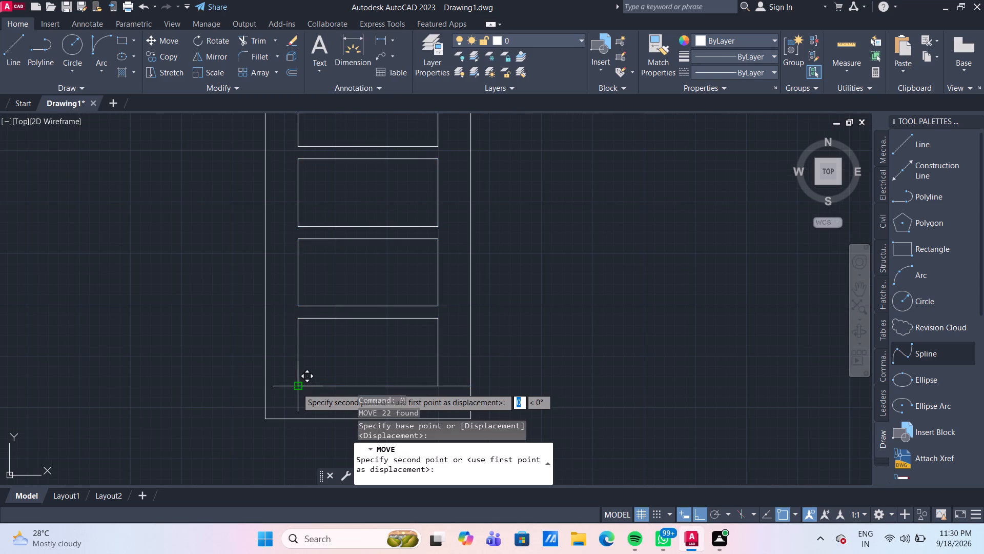
key("1")
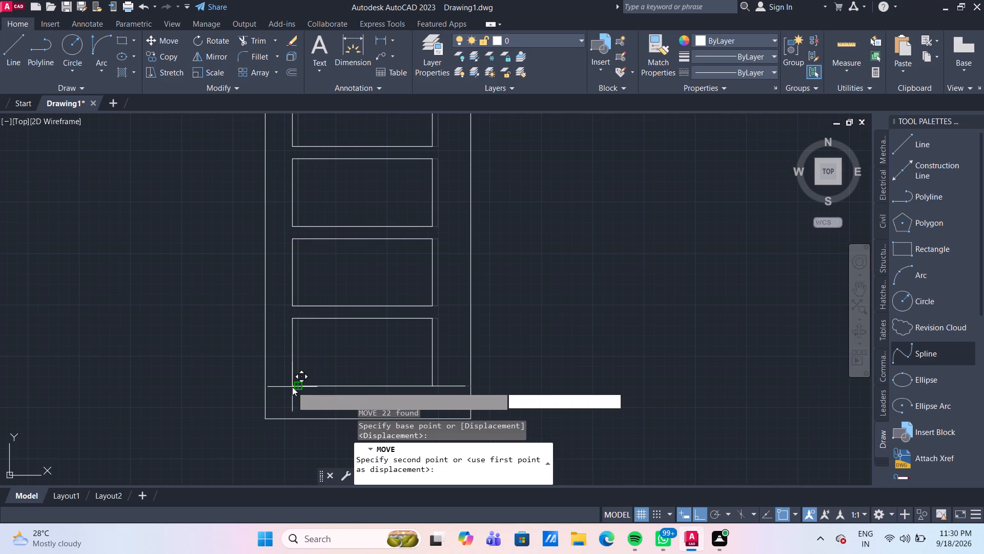
key("Return")
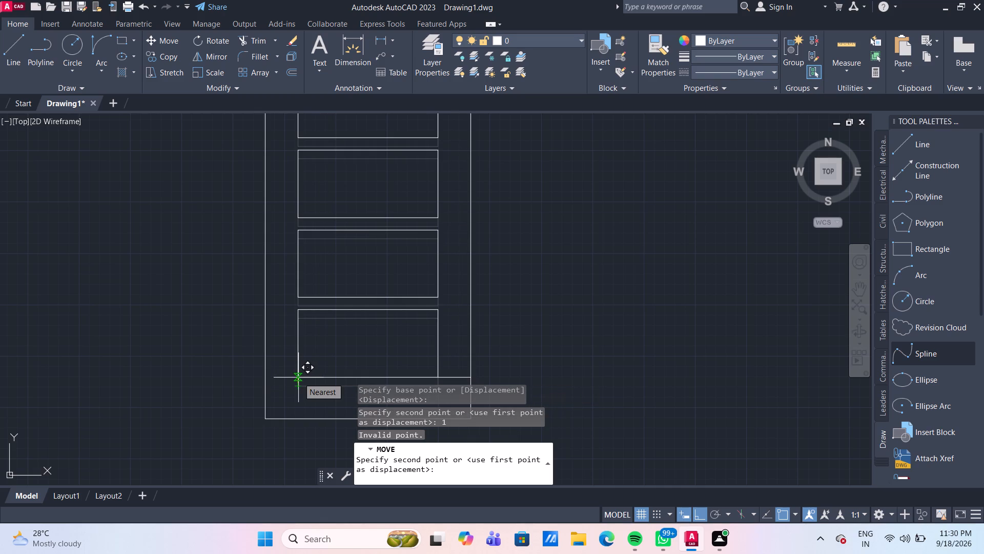
scroll(285, 380, "up", 2)
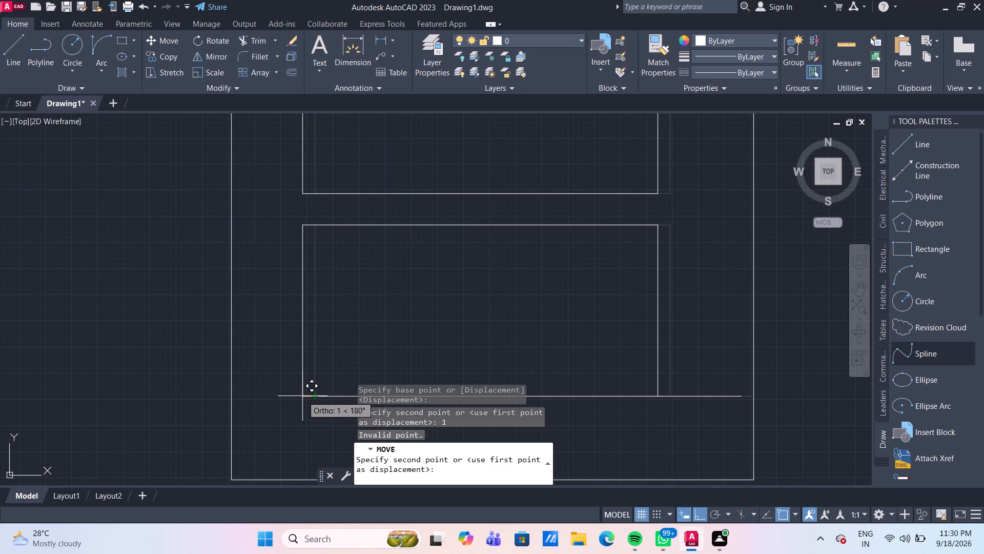
key("1")
key("Return")
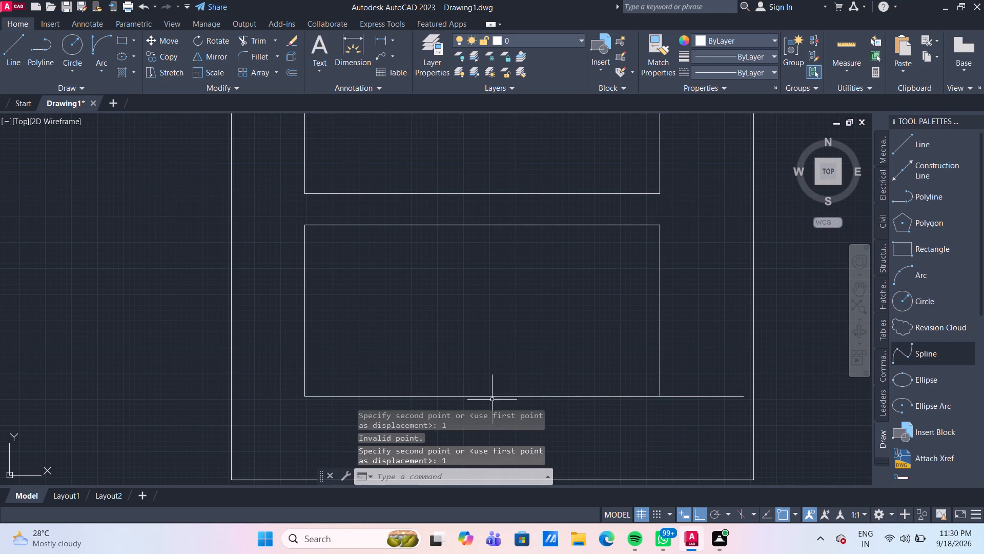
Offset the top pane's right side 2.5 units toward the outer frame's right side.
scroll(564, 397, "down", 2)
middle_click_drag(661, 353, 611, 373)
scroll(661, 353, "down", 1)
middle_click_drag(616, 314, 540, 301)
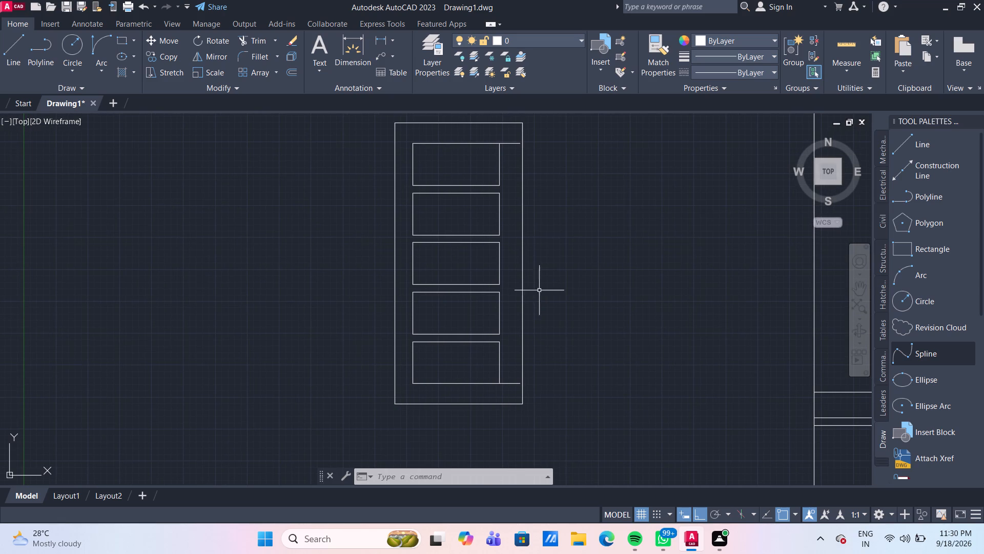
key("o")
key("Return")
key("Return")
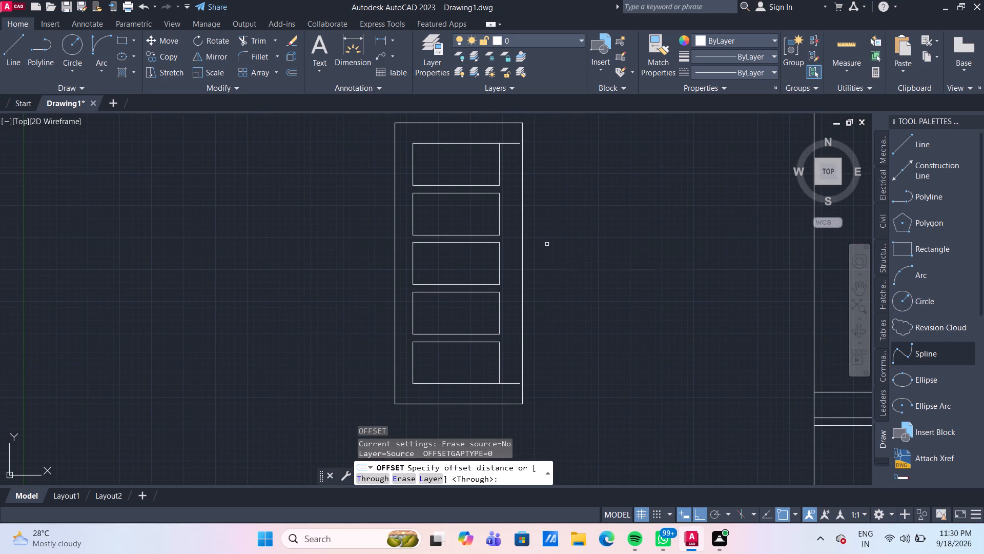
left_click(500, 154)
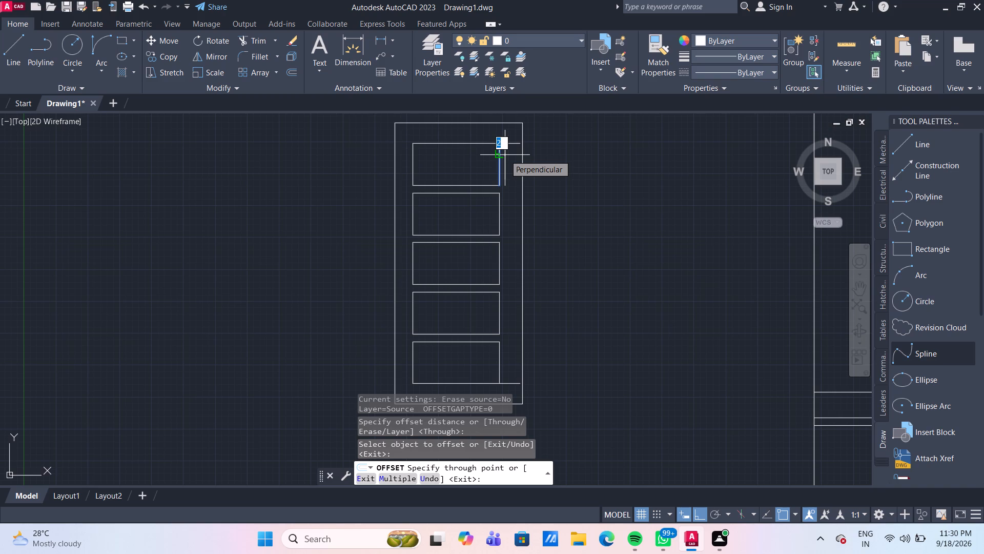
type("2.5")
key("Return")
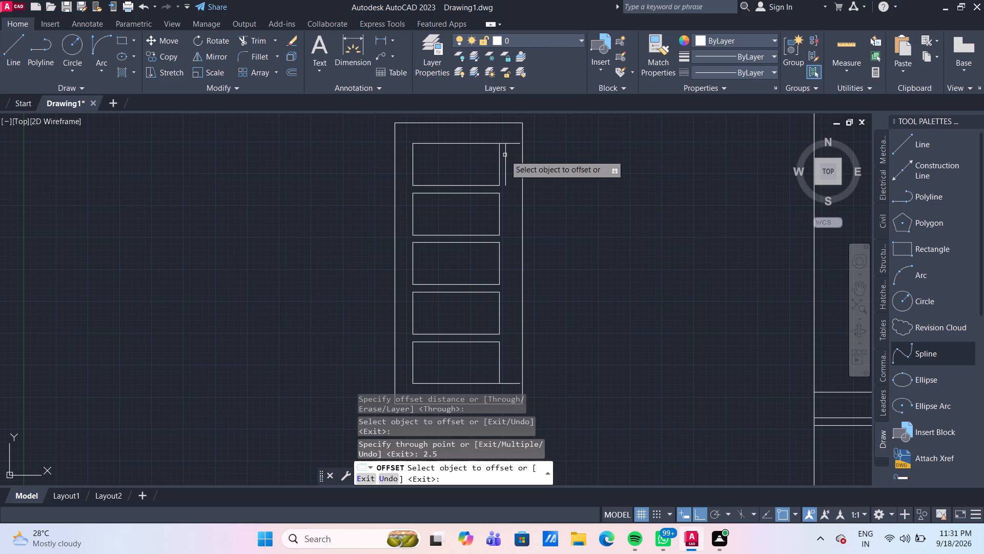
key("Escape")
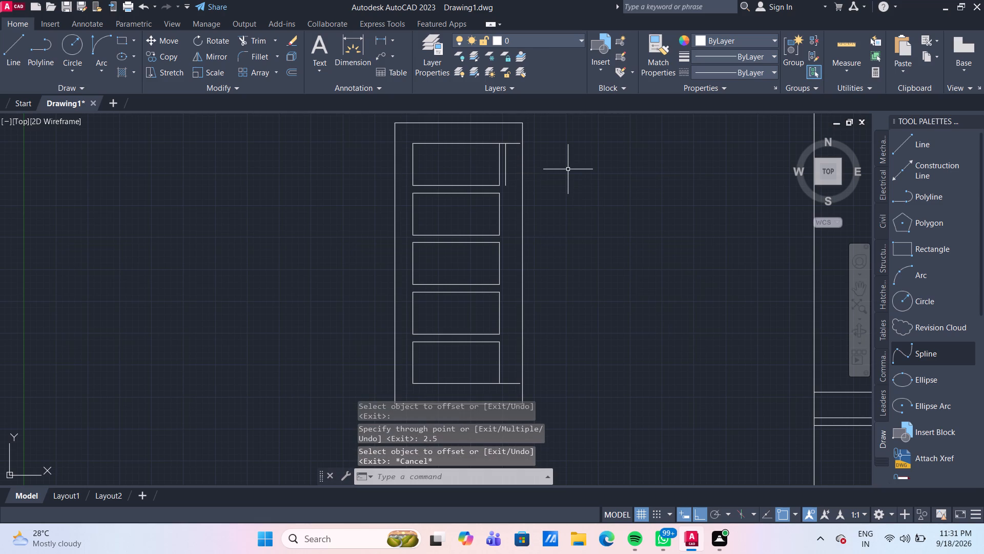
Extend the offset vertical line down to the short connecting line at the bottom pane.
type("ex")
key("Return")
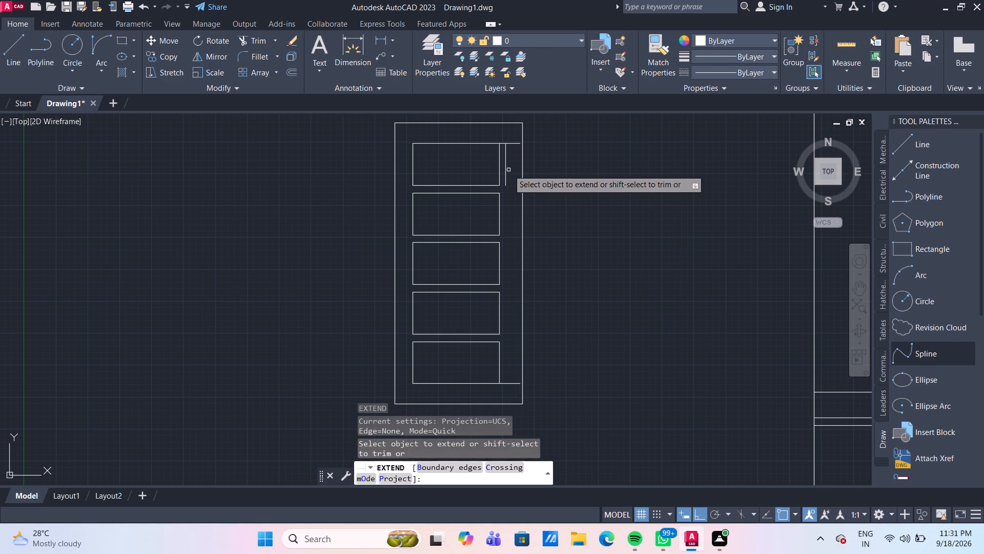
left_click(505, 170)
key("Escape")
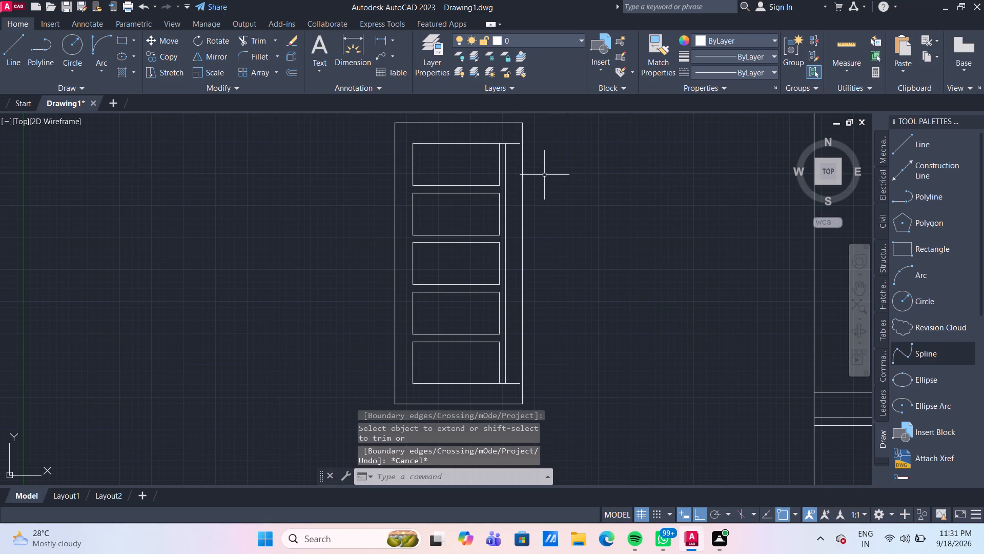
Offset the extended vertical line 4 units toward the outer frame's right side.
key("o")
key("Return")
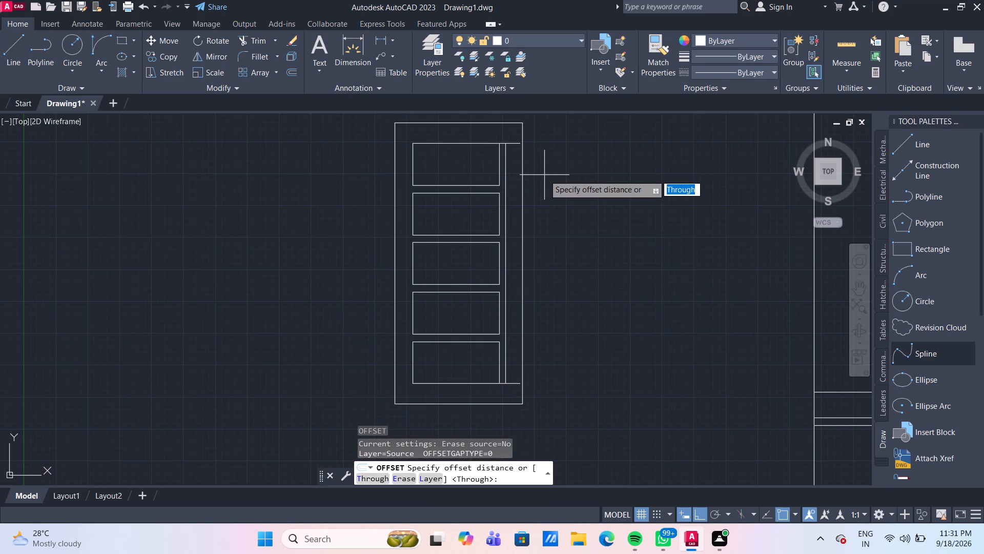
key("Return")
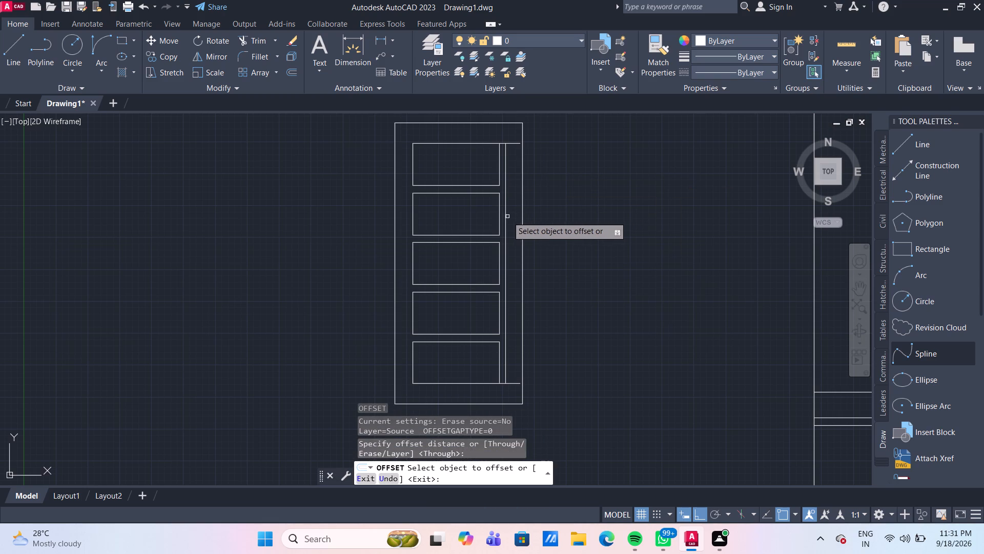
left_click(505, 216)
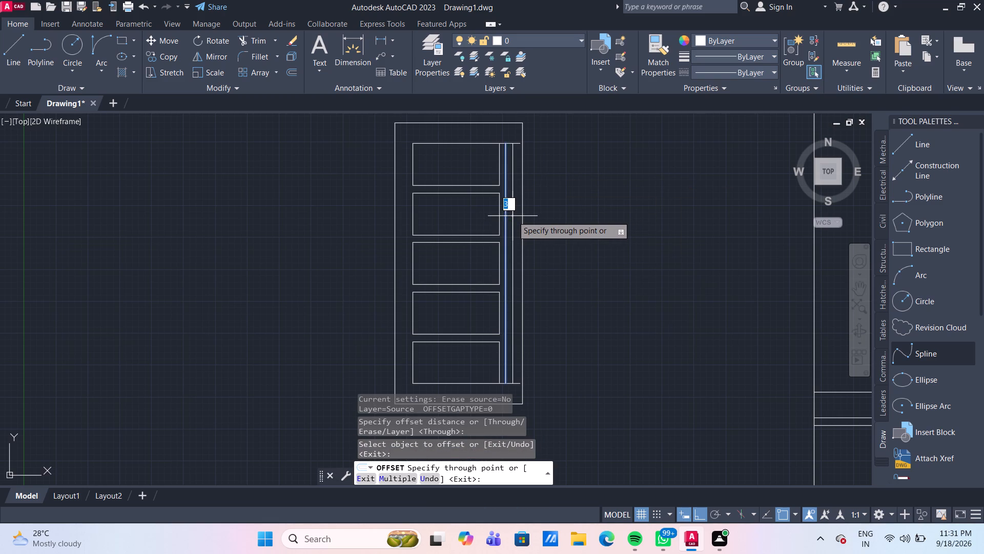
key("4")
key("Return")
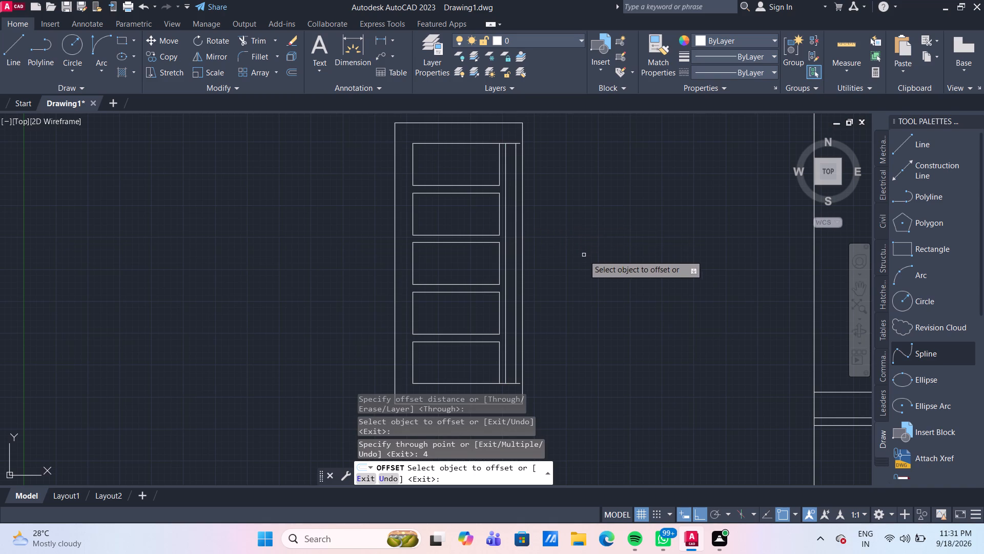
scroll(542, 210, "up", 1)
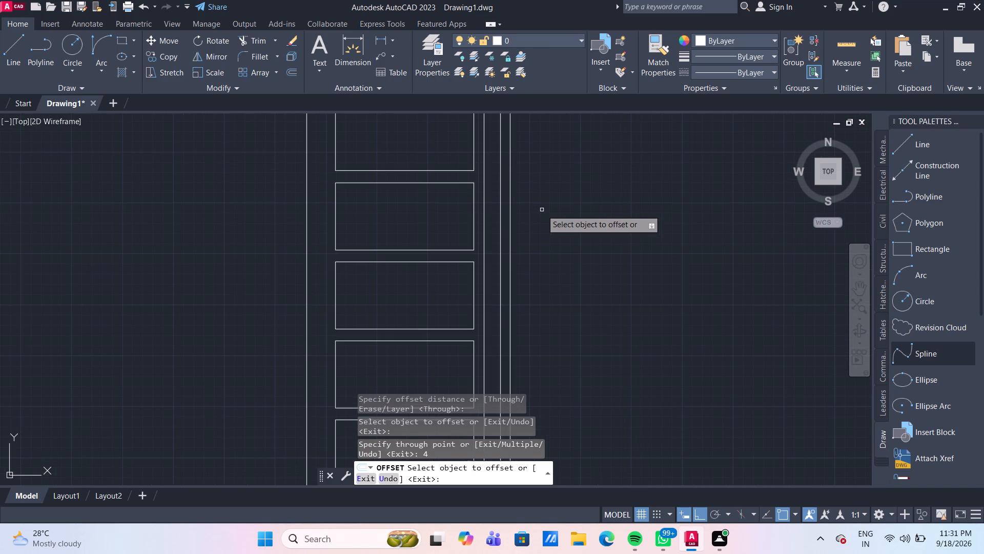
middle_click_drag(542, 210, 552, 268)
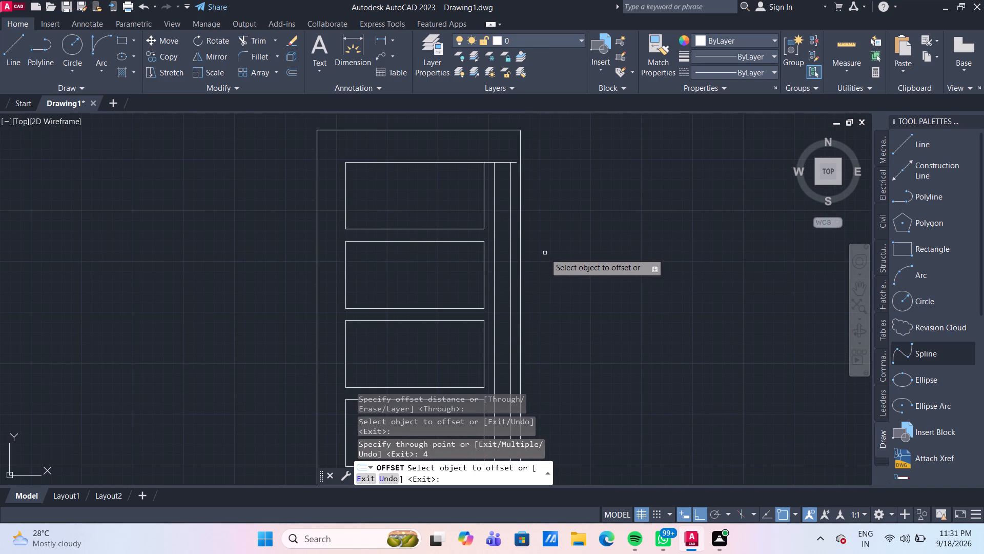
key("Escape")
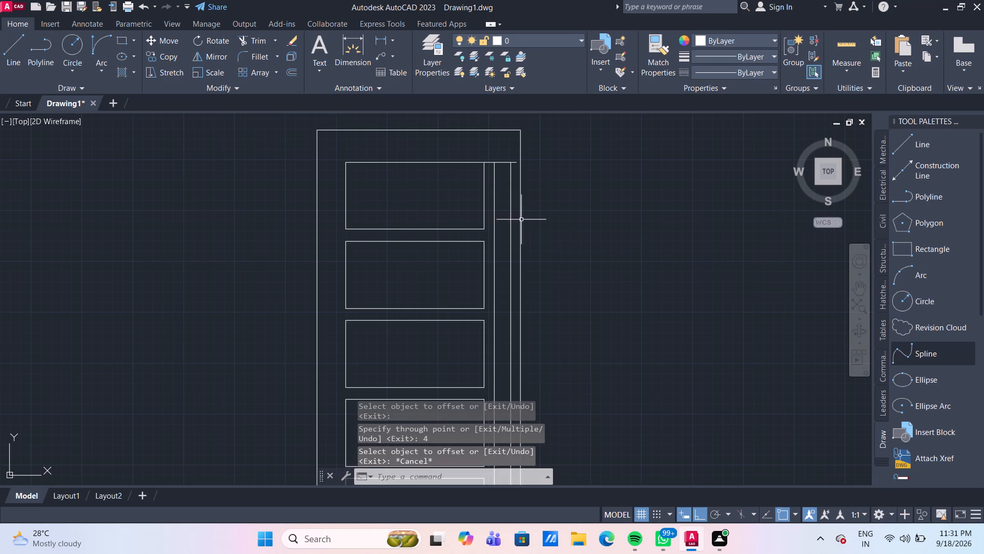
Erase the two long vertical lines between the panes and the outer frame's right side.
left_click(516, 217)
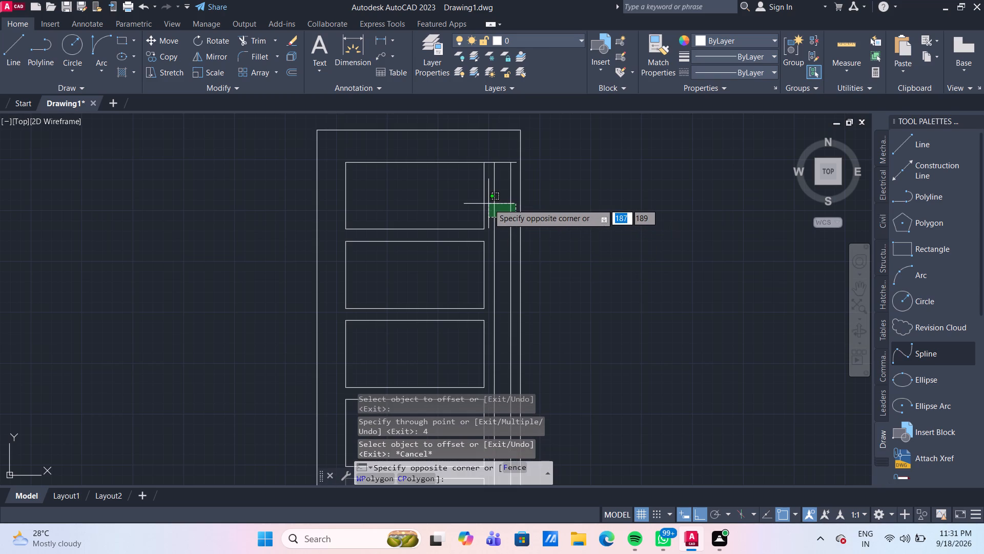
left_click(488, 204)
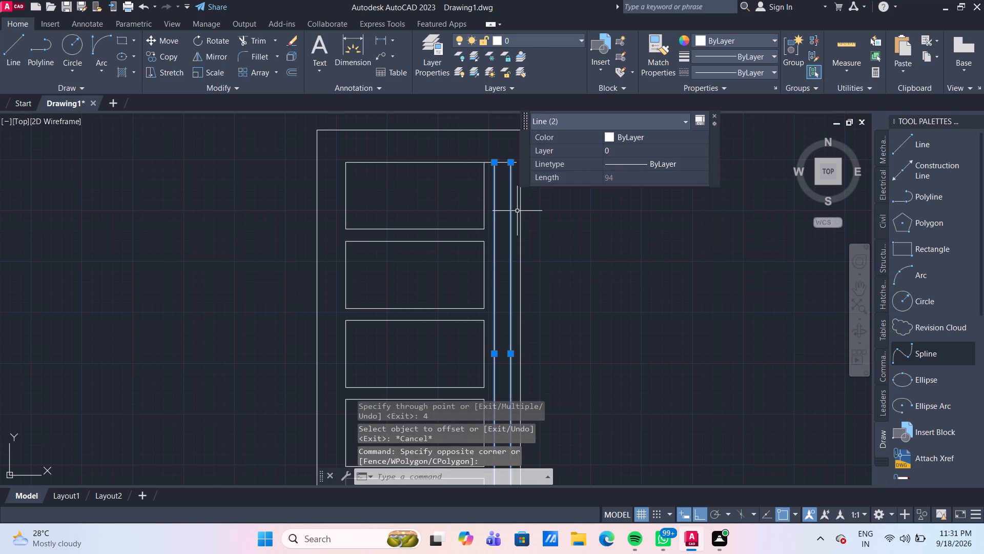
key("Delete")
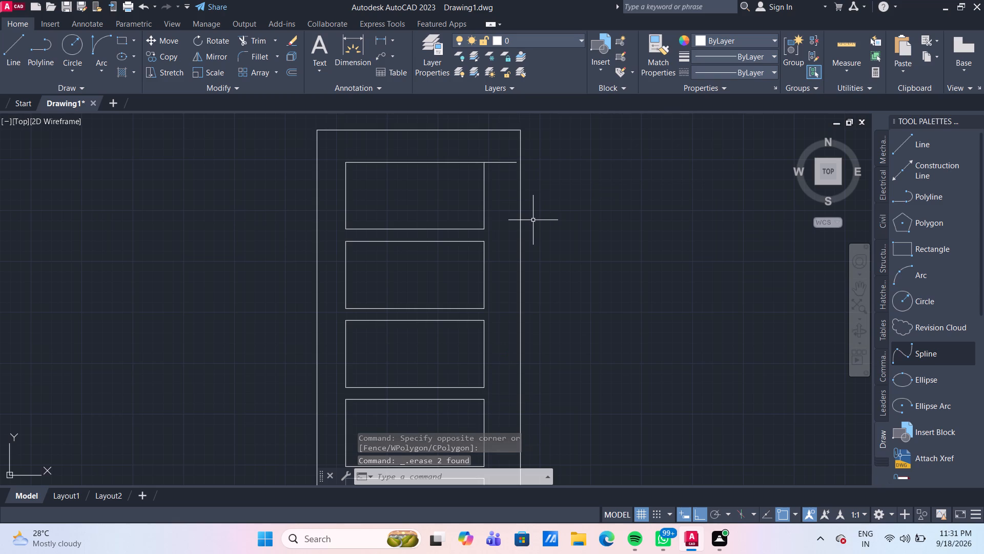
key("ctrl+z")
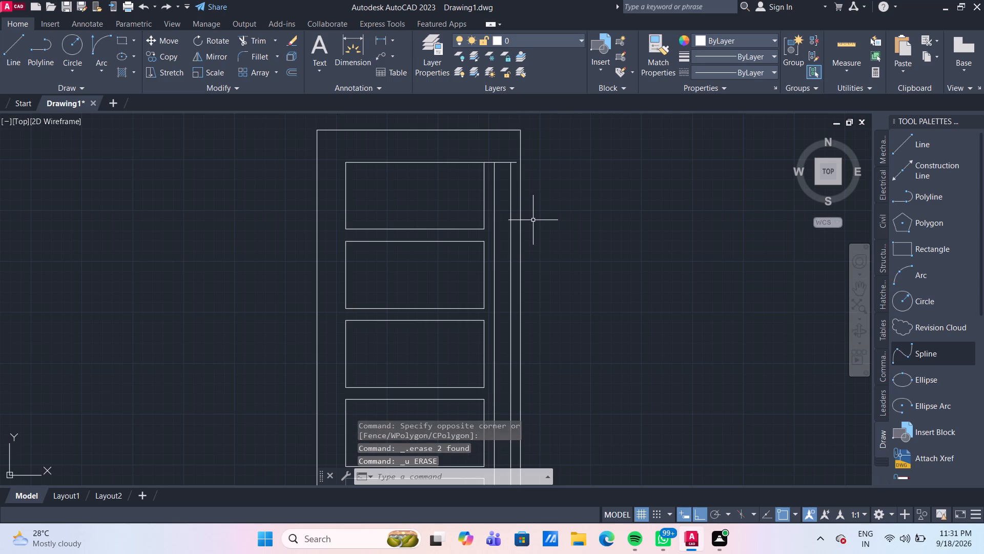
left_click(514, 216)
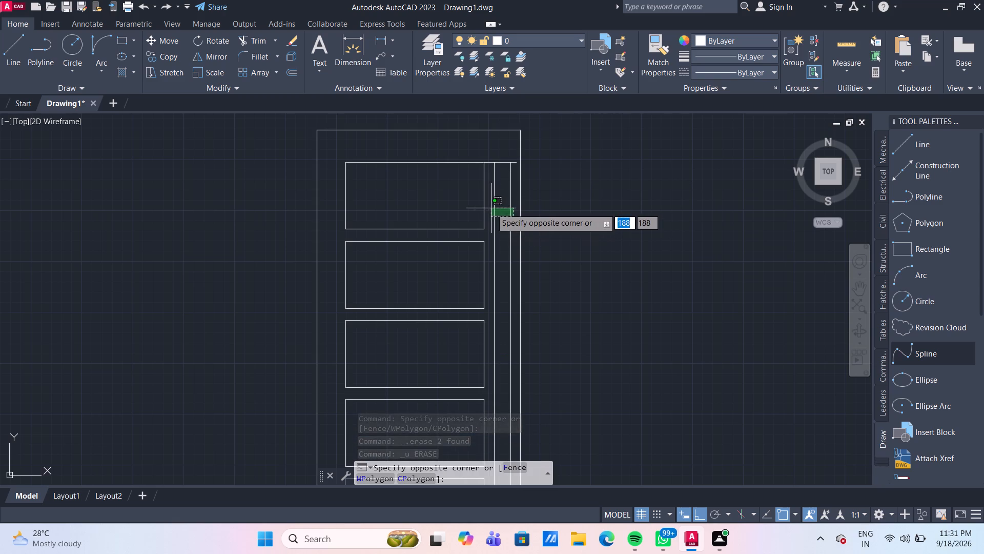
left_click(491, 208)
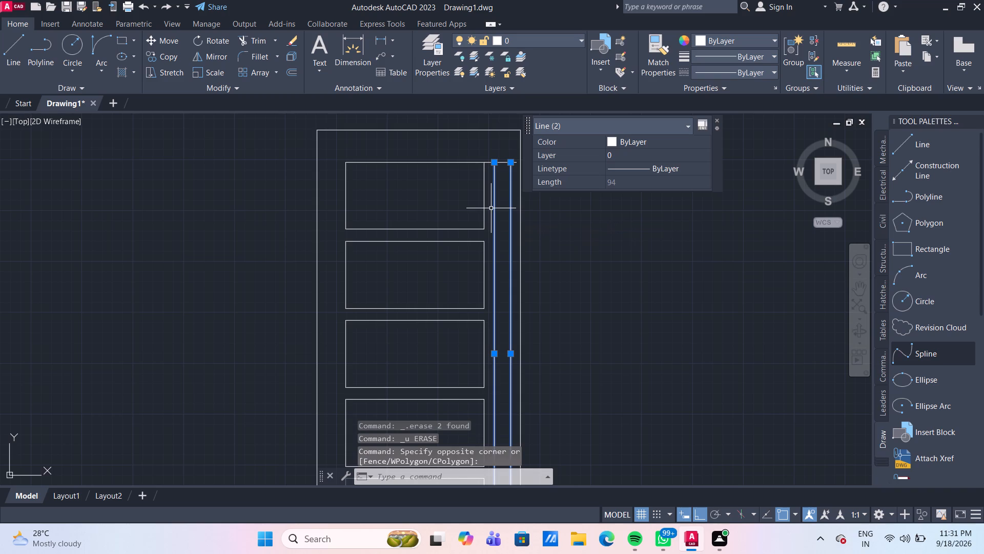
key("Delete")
Offset the top pane's right side 3 units toward the outer frame's right side.
key("o")
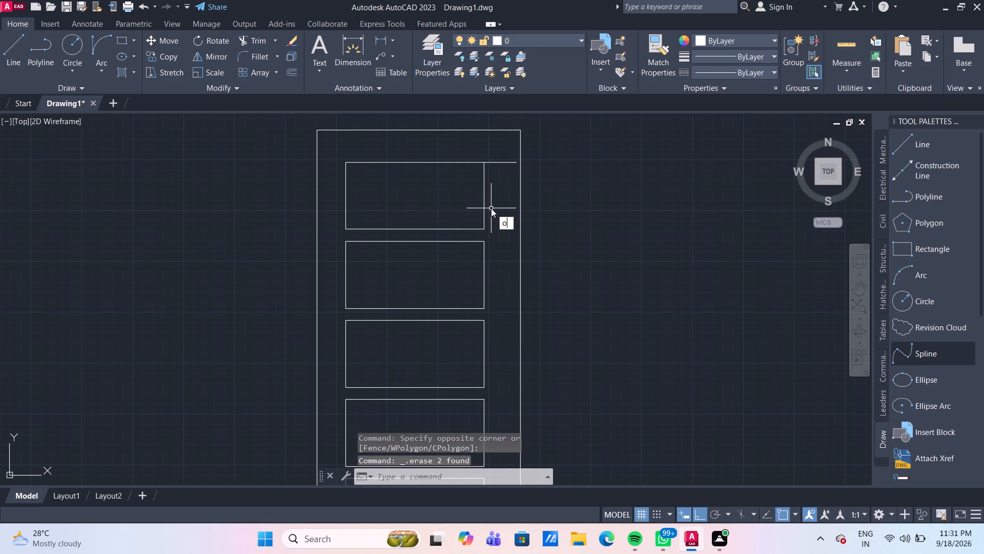
key("Return")
key("Return")
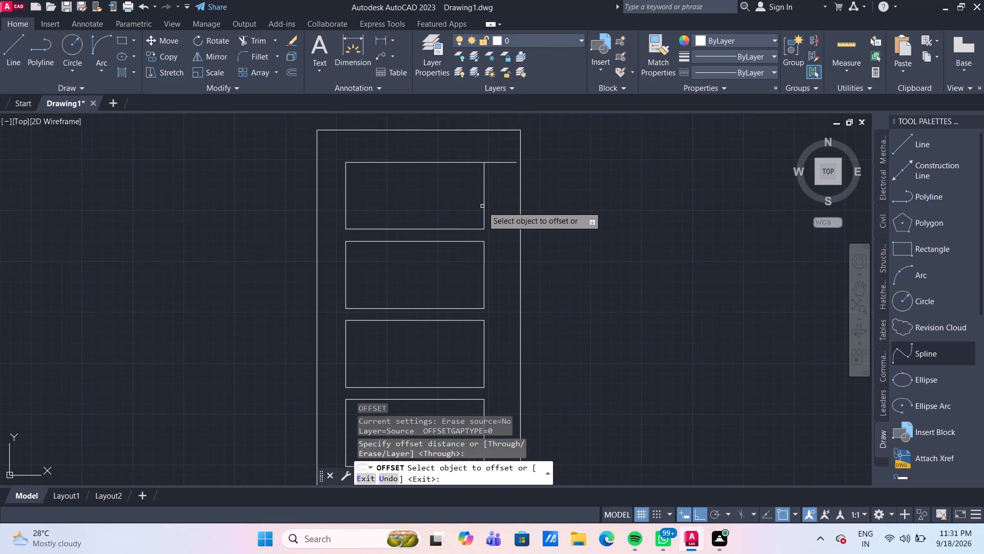
left_click(484, 206)
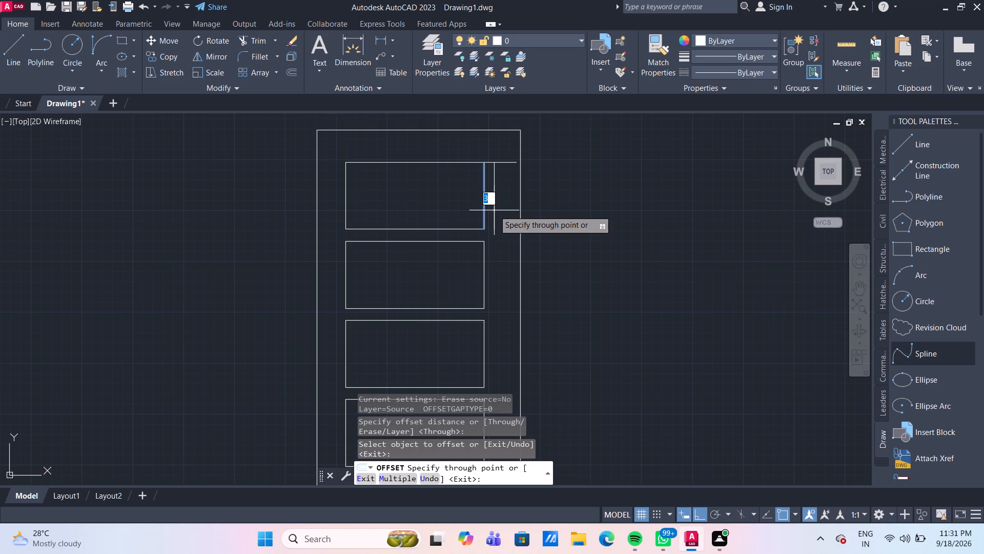
key("3")
key("Return")
key("Escape")
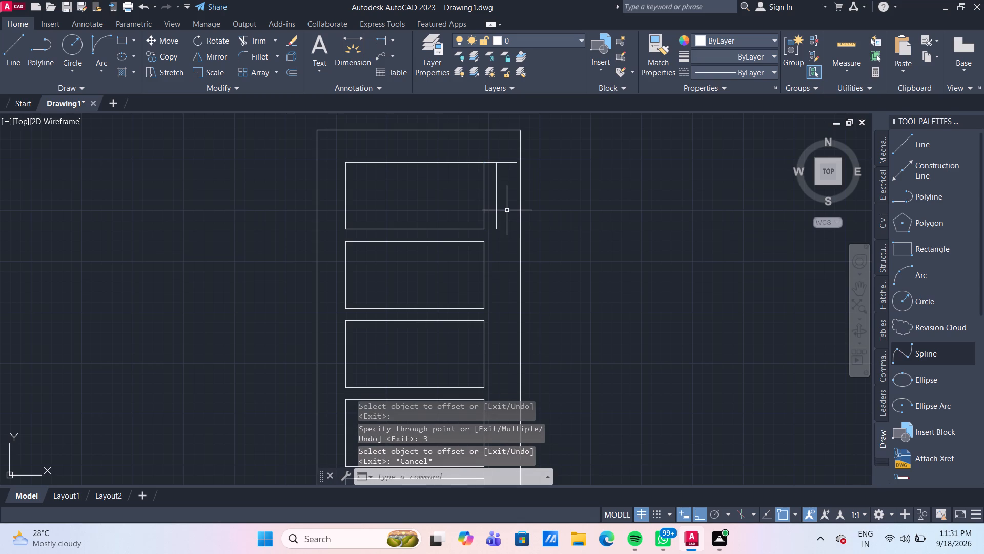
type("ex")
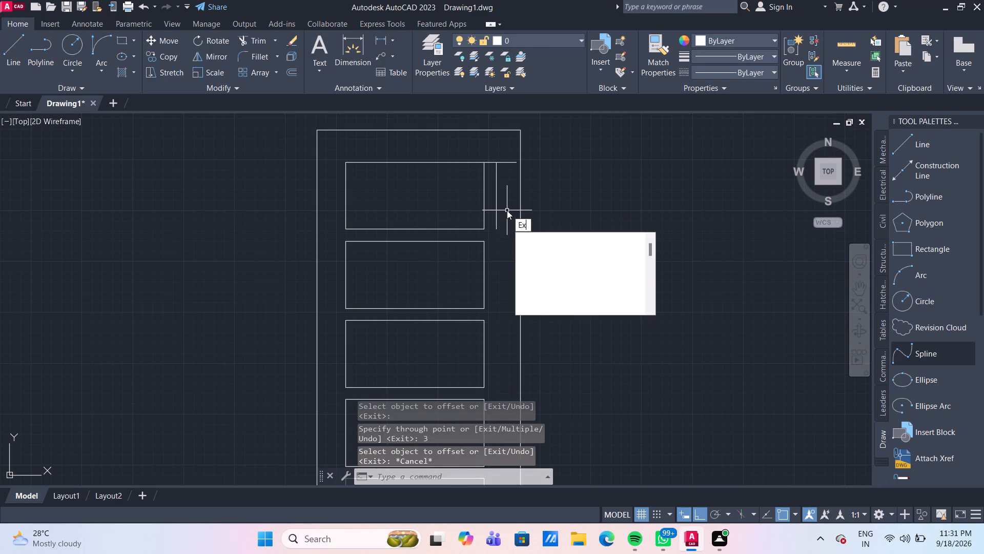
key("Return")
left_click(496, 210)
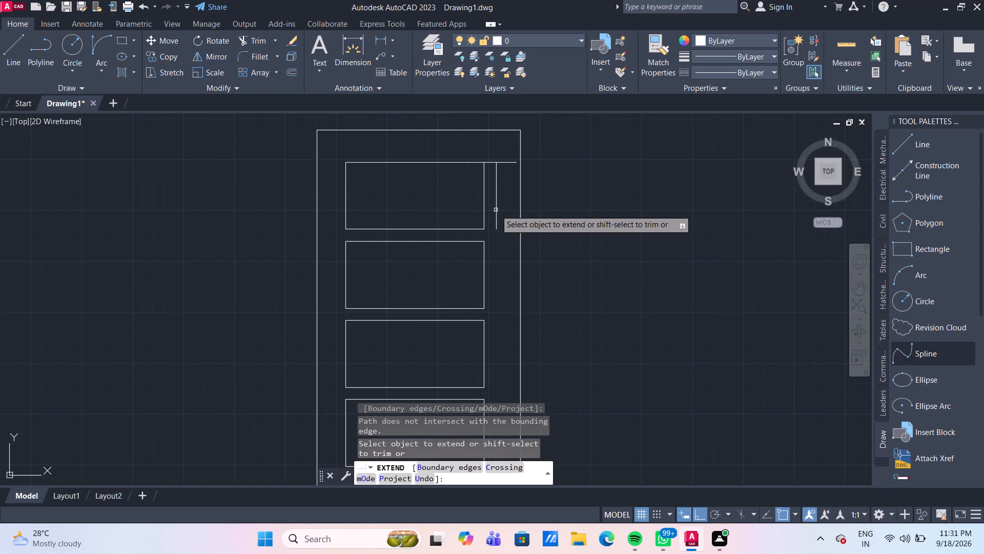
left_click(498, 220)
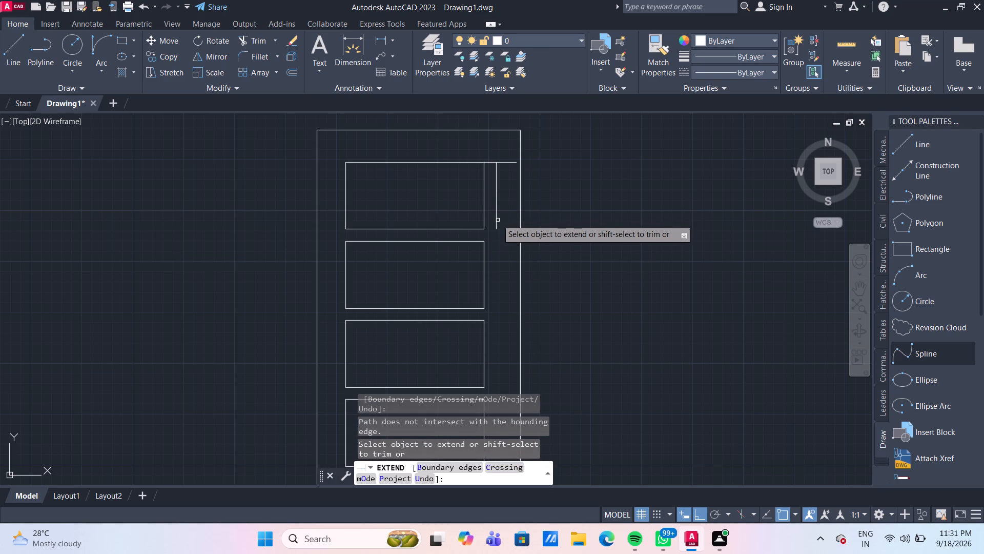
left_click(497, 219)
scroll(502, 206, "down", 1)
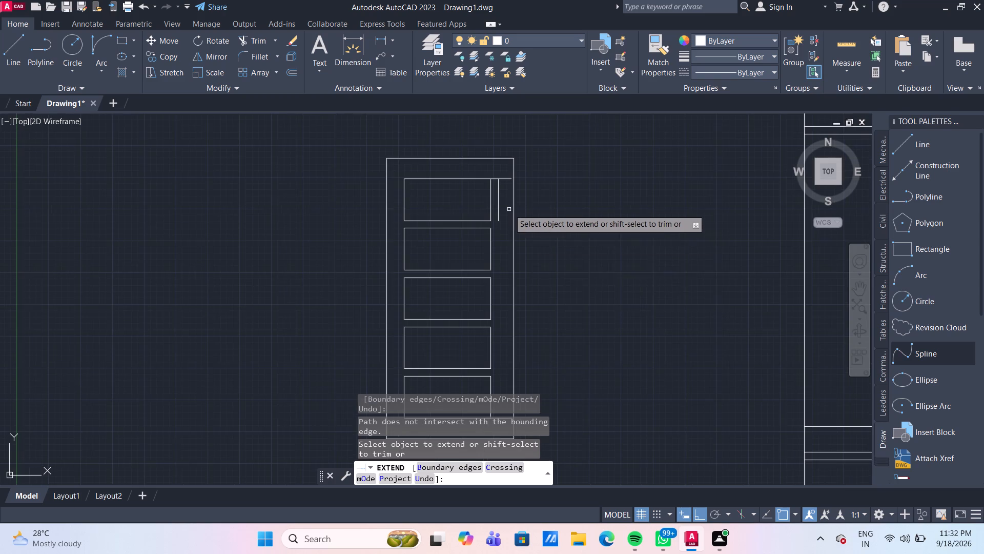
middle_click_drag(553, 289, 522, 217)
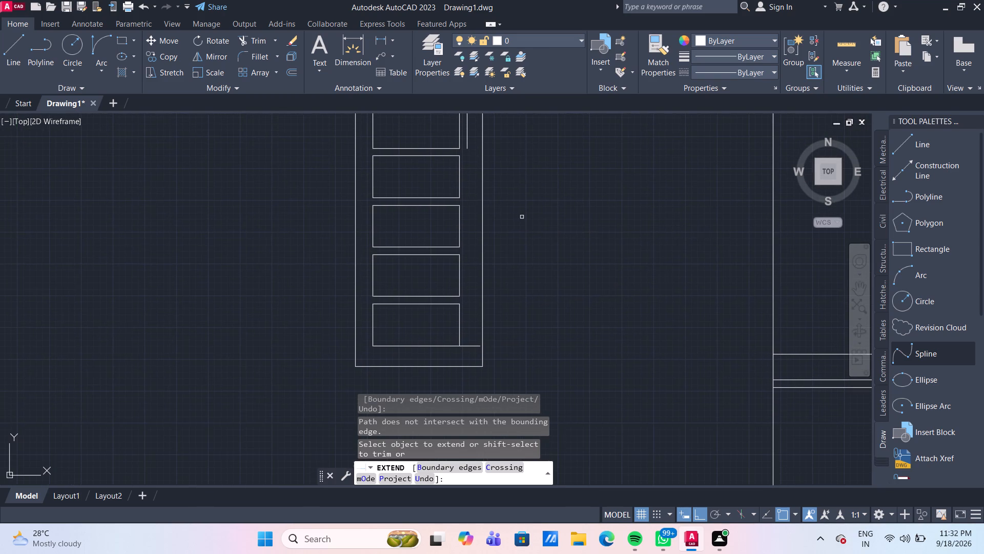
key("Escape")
Extend the short vertical line beside the top pane down to the connecting line at the bottom pane.
type("ex")
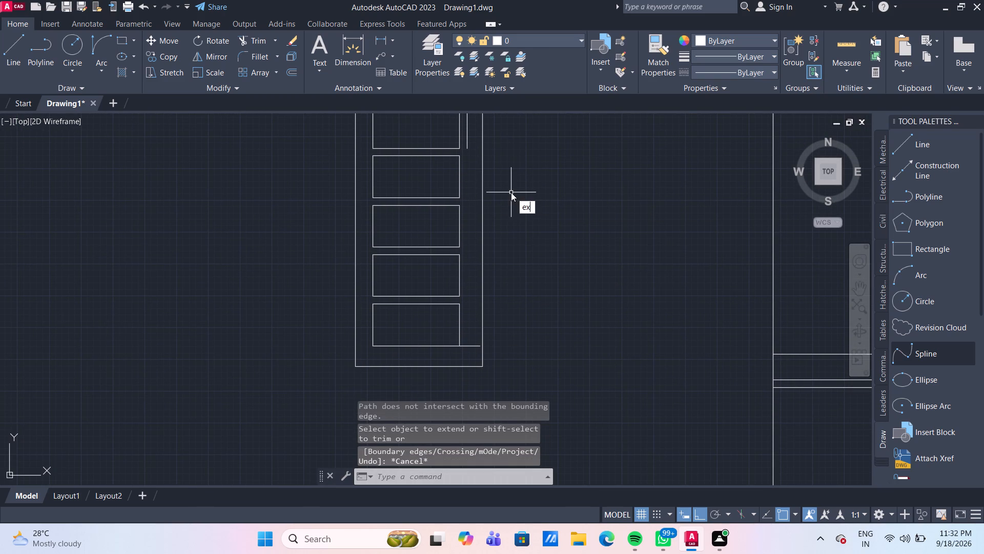
key("Return")
left_click(466, 142)
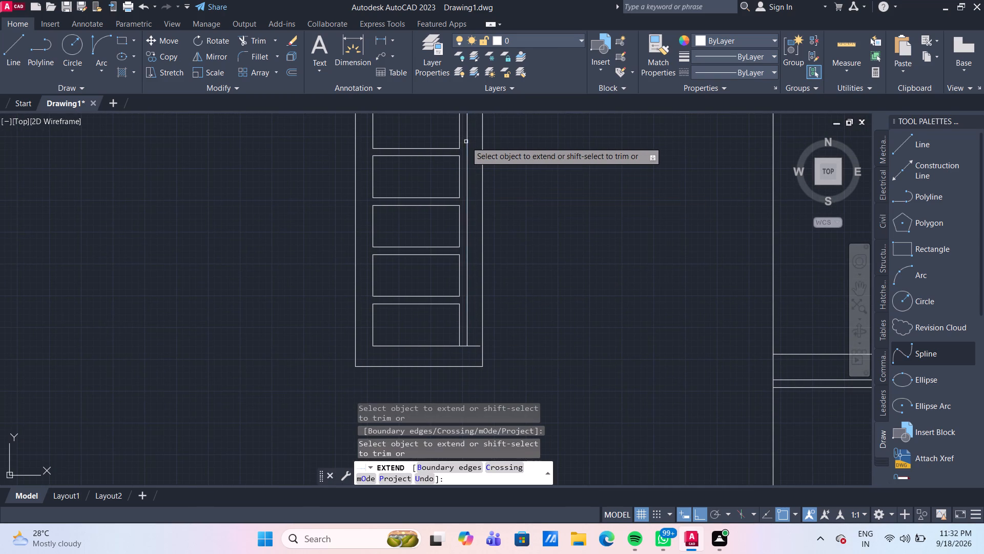
scroll(504, 187, "down", 3)
middle_click_drag(504, 187, 491, 221)
scroll(491, 221, "up", 3)
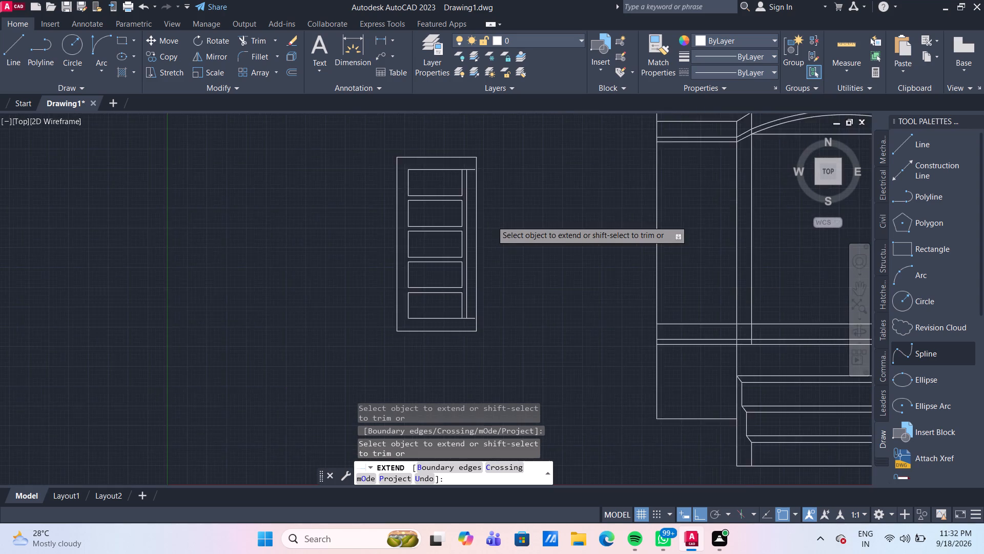
key("Escape")
Offset the extended vertical line 3 units toward the outer frame's right side.
key("o")
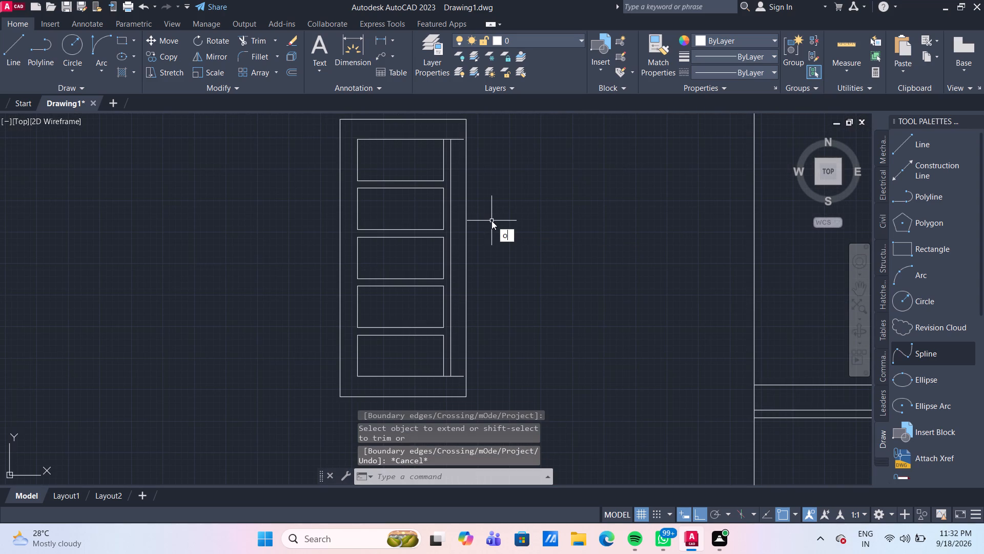
key("Return")
key("Return")
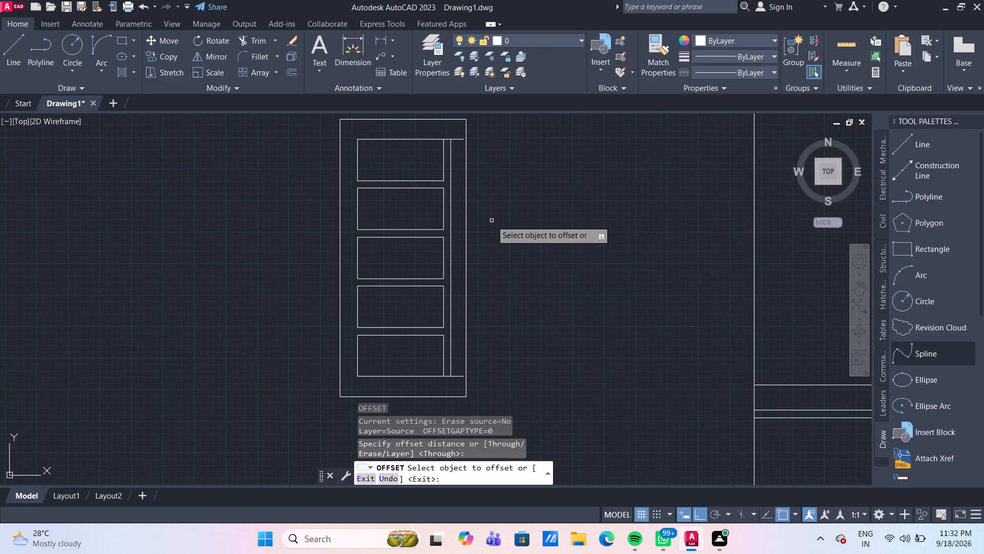
left_click(450, 226)
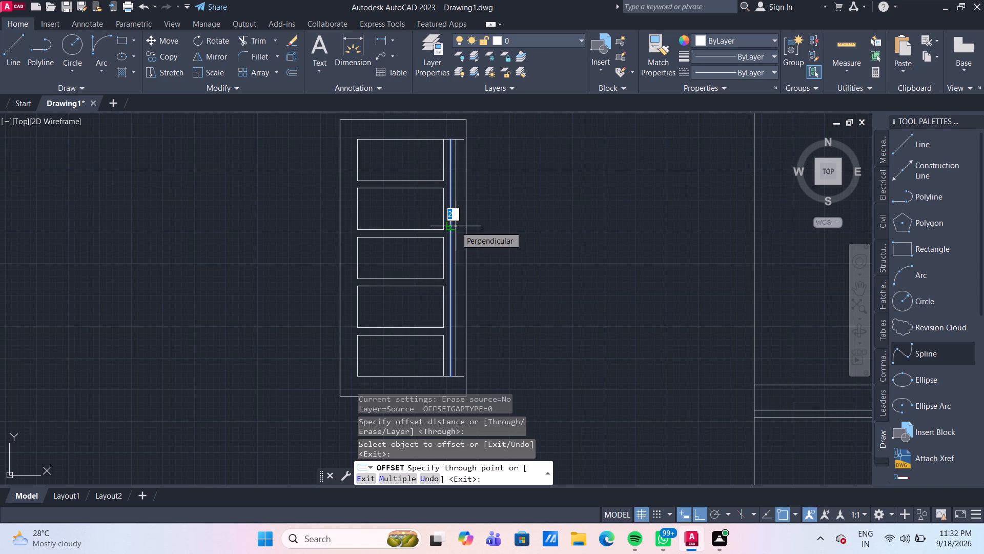
key("3")
key("Return")
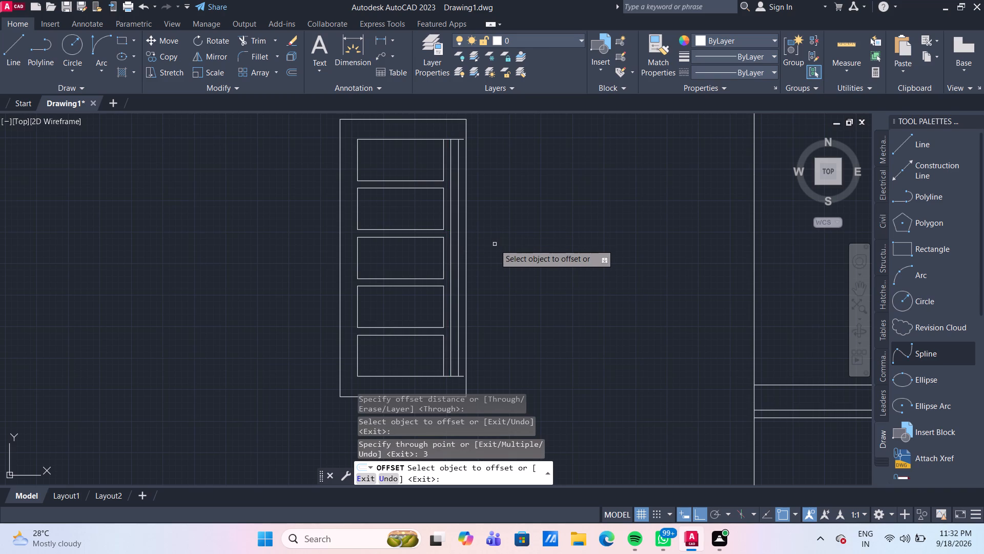
key("Escape")
Trim the bottom connecting line on both sides of the narrow vertical strip, keeping only the strip's bottom edge.
type("tr")
key("Return")
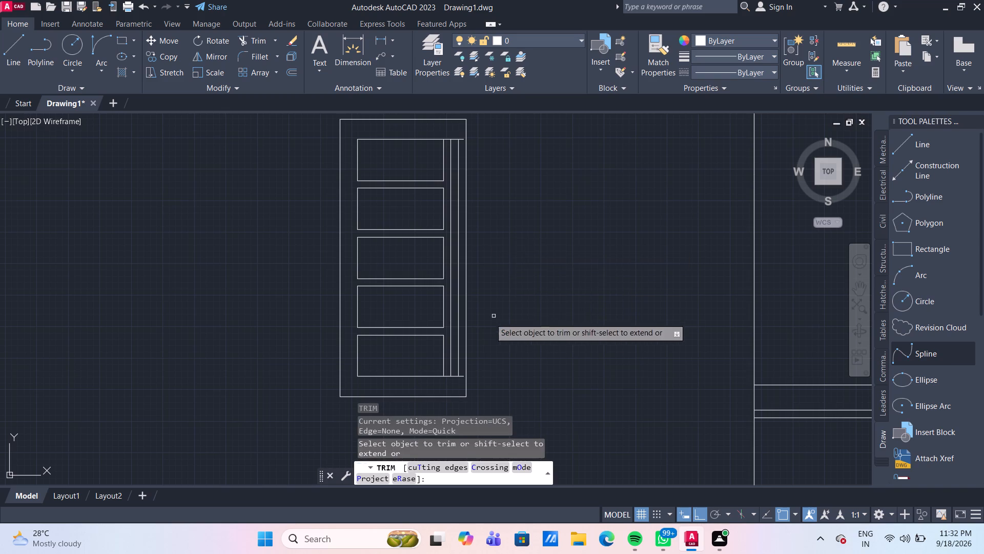
scroll(448, 373, "up", 1)
left_click(447, 381)
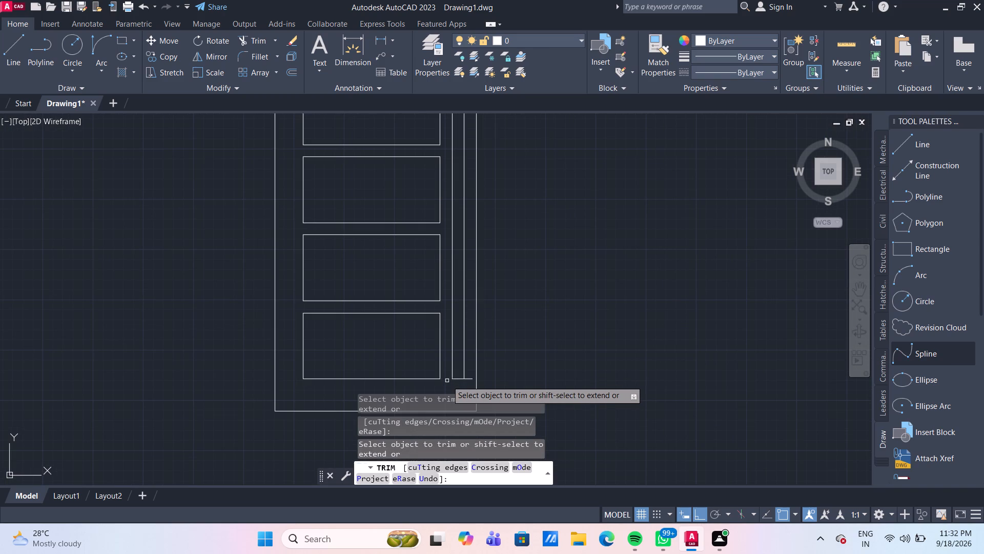
left_click(472, 380)
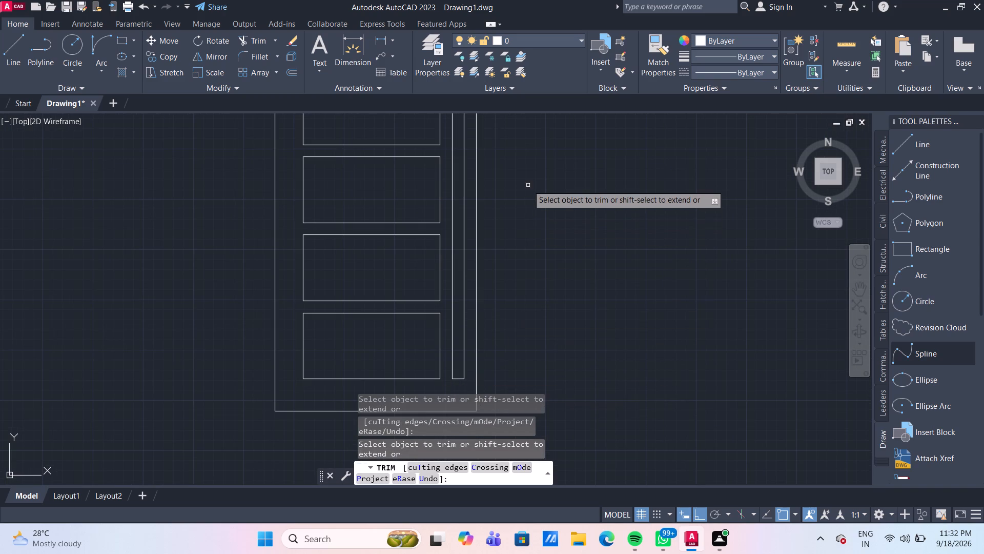
Trim the top connecting line on both sides of the narrow vertical strip, keeping only the strip's top edge.
scroll(528, 185, "down", 1)
middle_click_drag(528, 185, 524, 287)
scroll(490, 182, "up", 2)
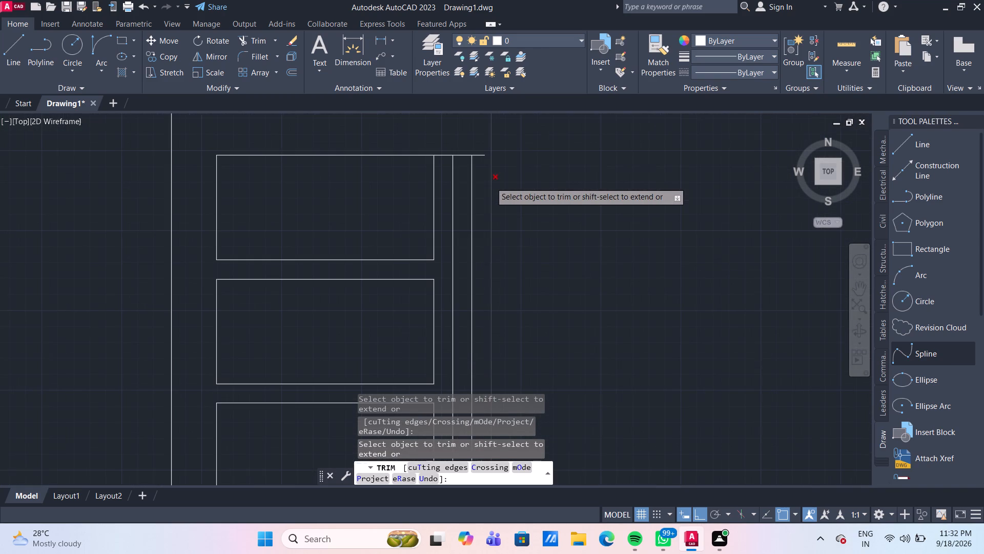
left_click(480, 155)
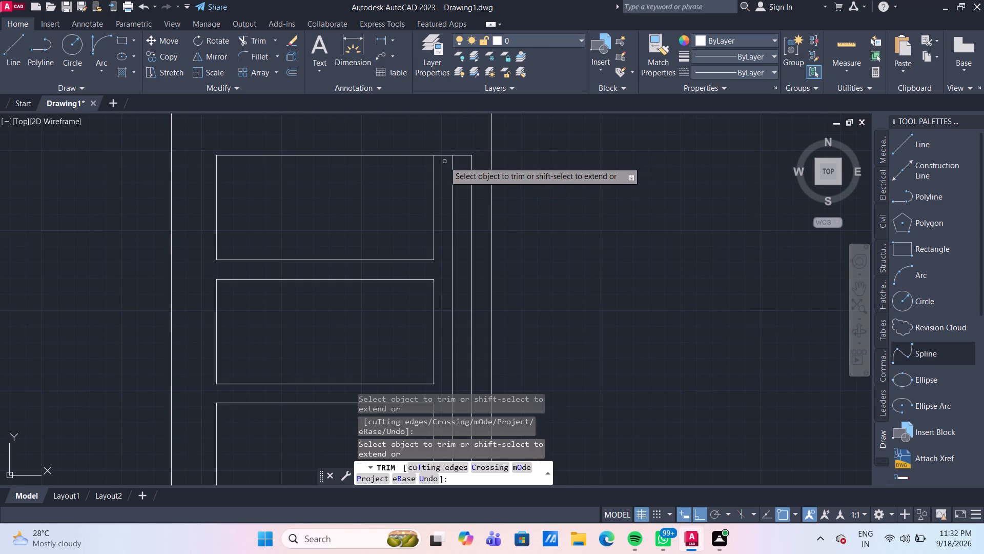
left_click(445, 154)
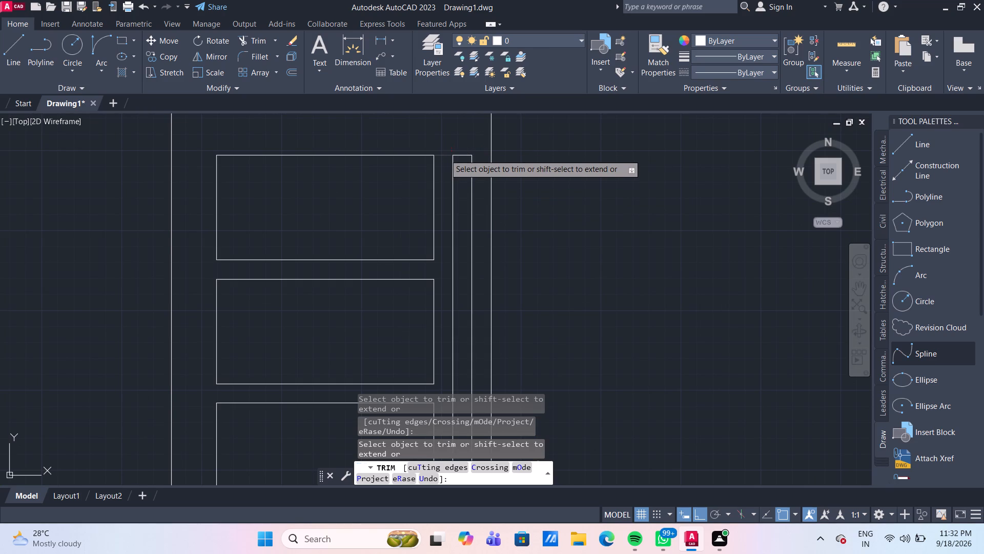
scroll(506, 154, "down", 3)
middle_click_drag(569, 202, 445, 223)
scroll(452, 209, "down", 1)
scroll(597, 214, "up", 1)
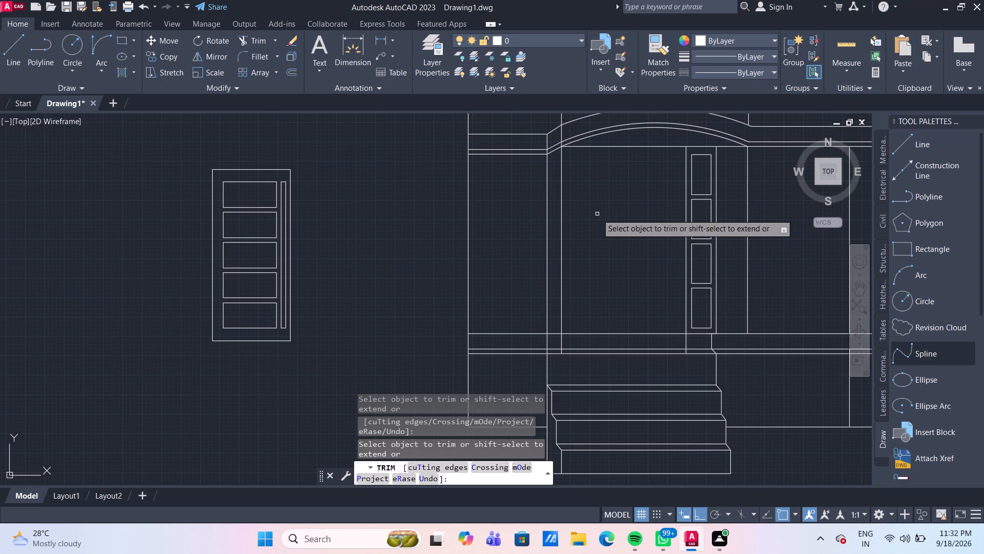
key("Escape")
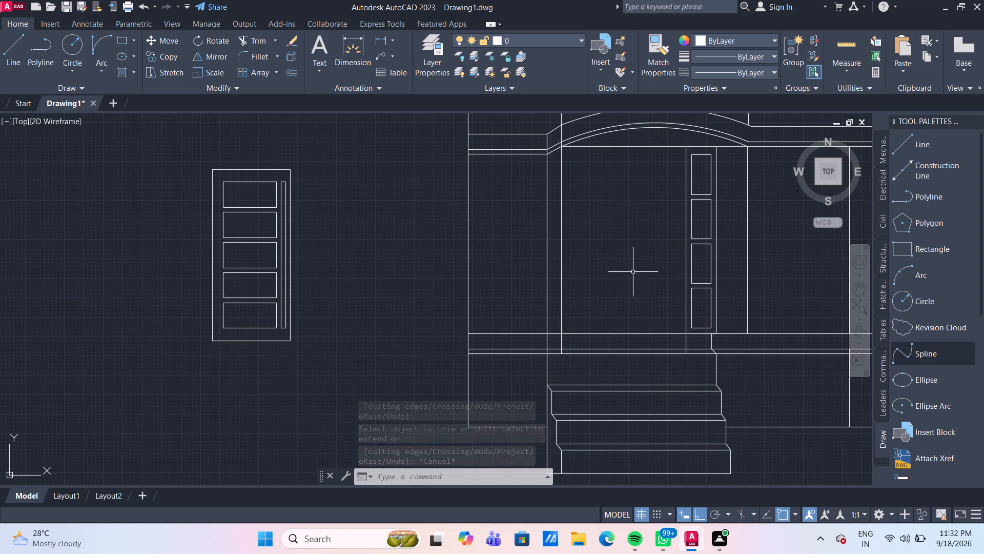
Offset the horizontal line beneath the entrance arch 15 units downward.
middle_click_drag(663, 251, 621, 267)
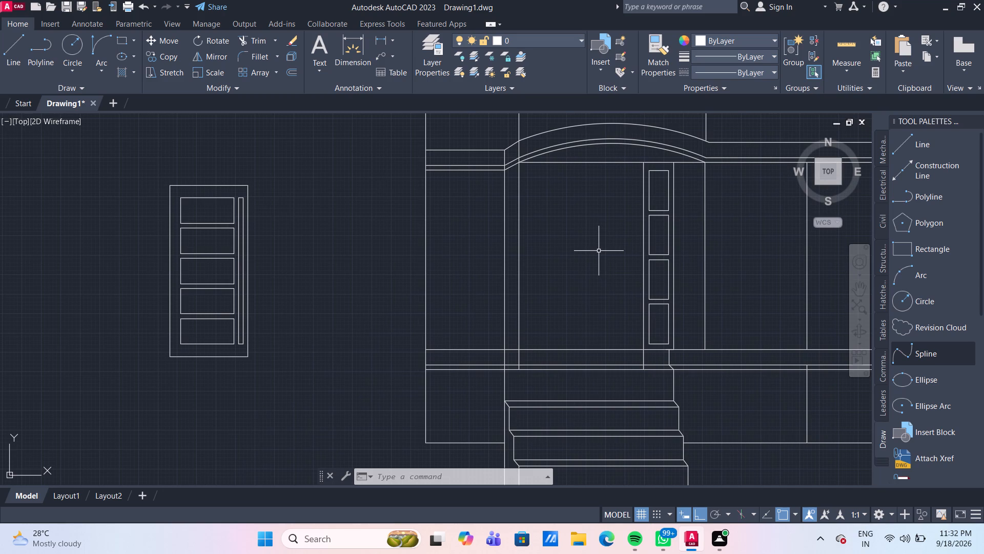
key("o")
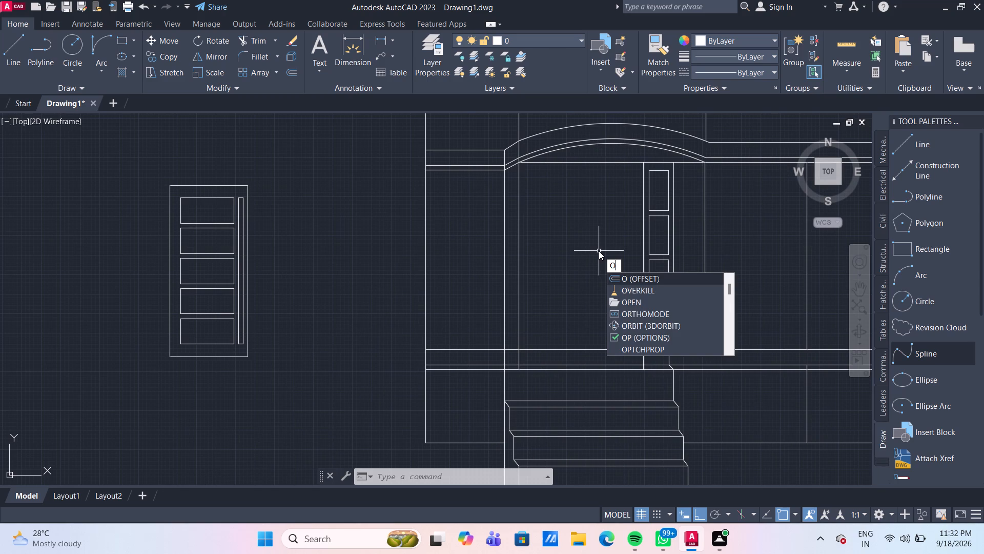
key("f")
key("Return")
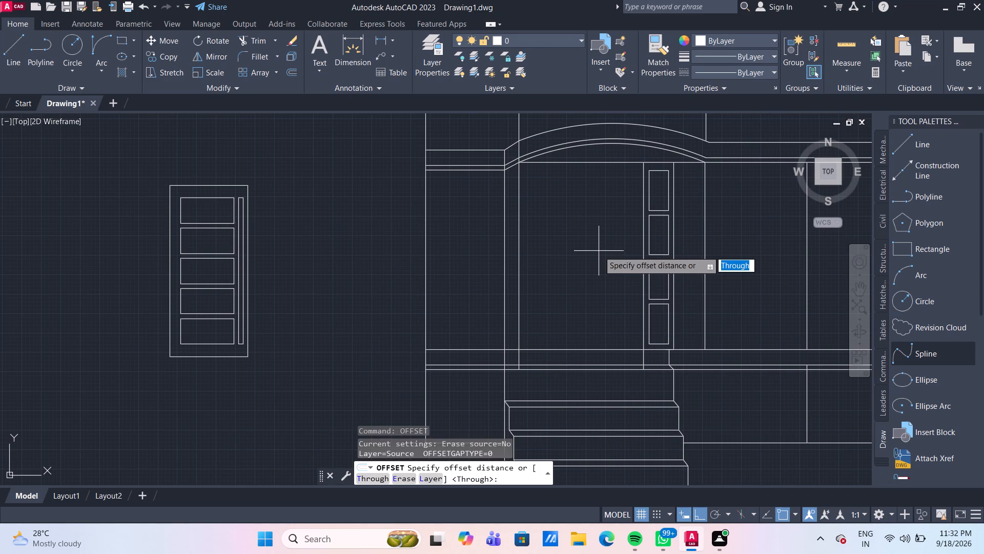
key("Return")
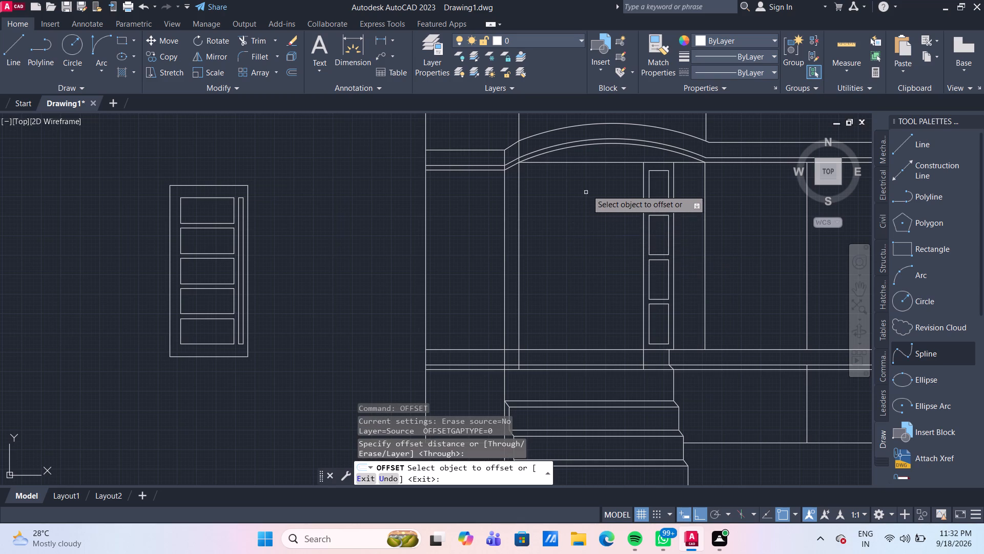
left_click(585, 164)
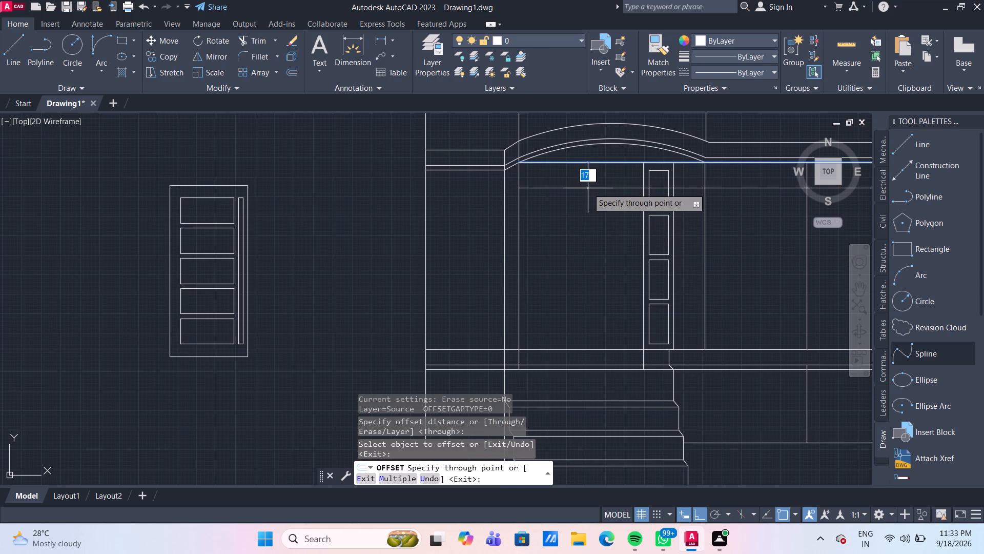
type("15")
key("Return")
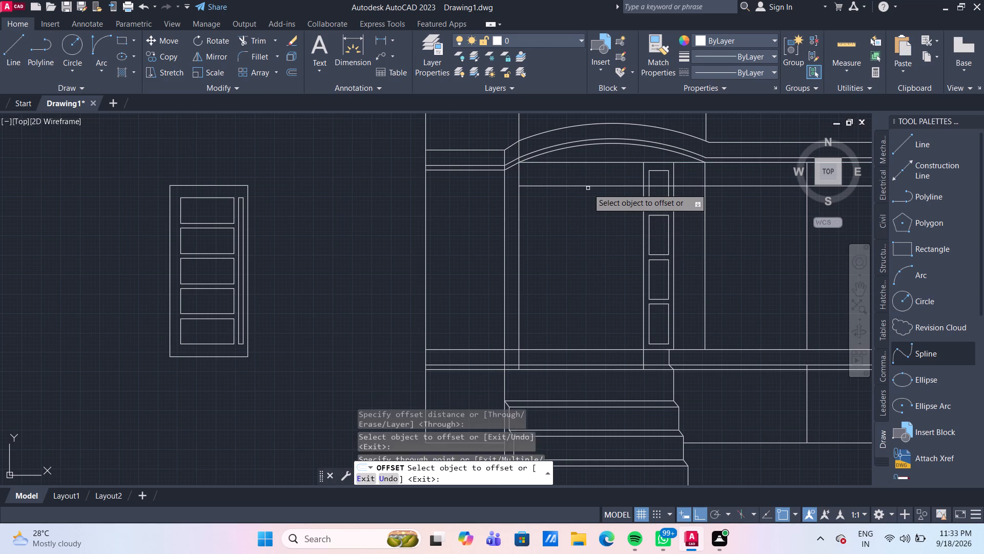
Offset the upper vertical line on the left of the four-pane strip 15 units into the entrance opening.
left_click(644, 231)
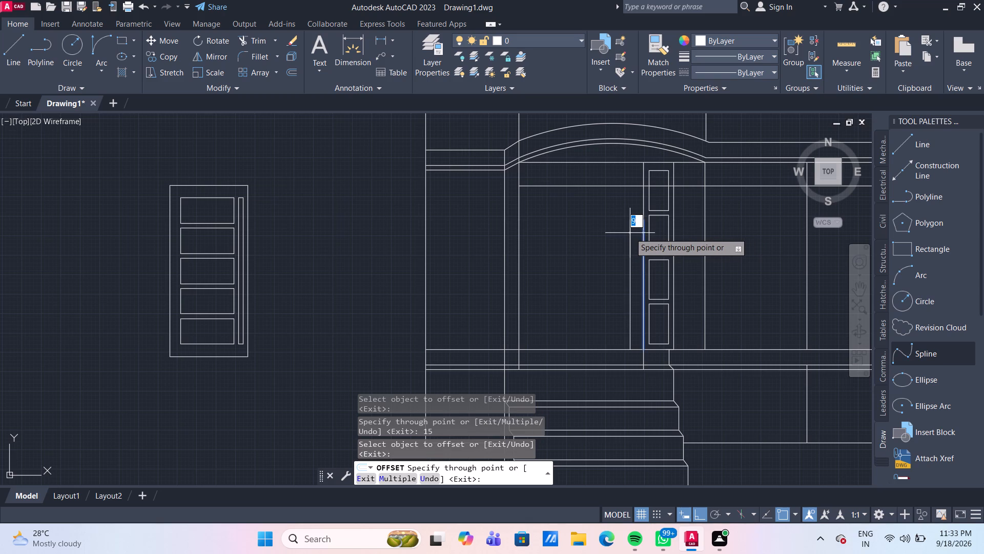
key("Escape")
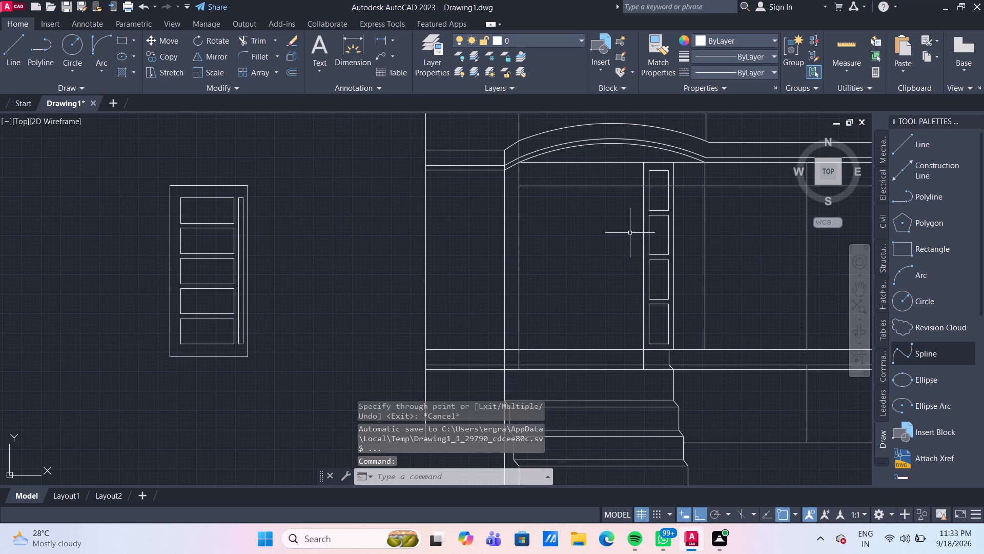
key("o")
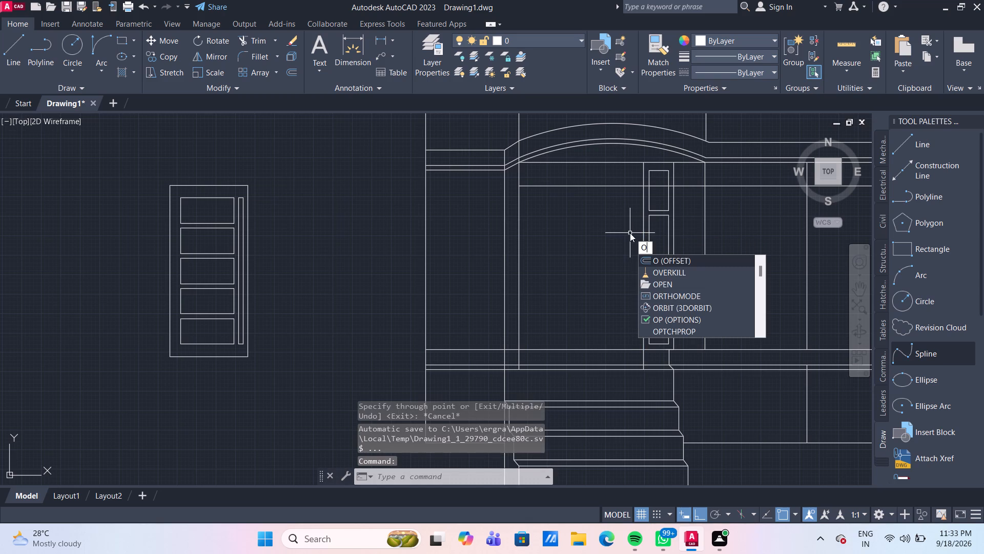
key("Return")
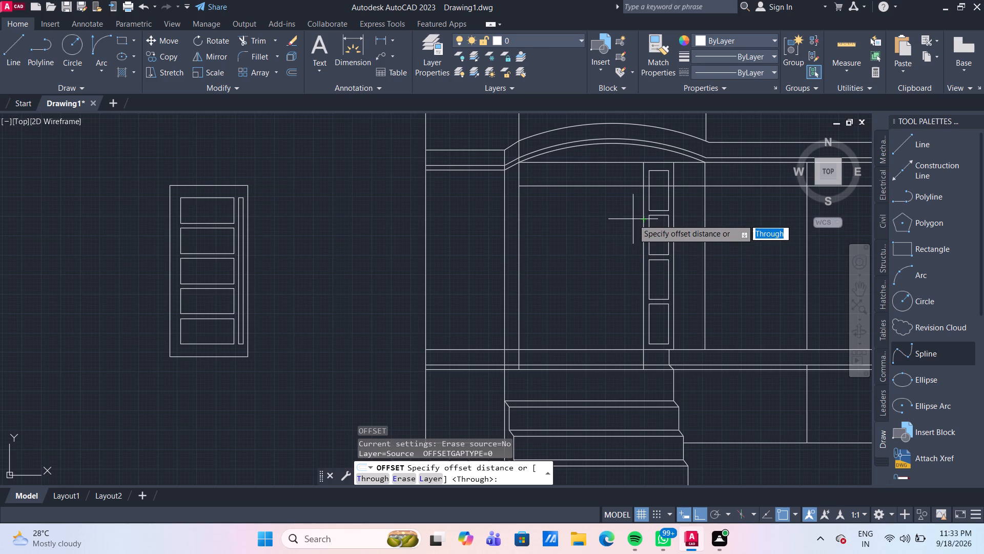
key("Return")
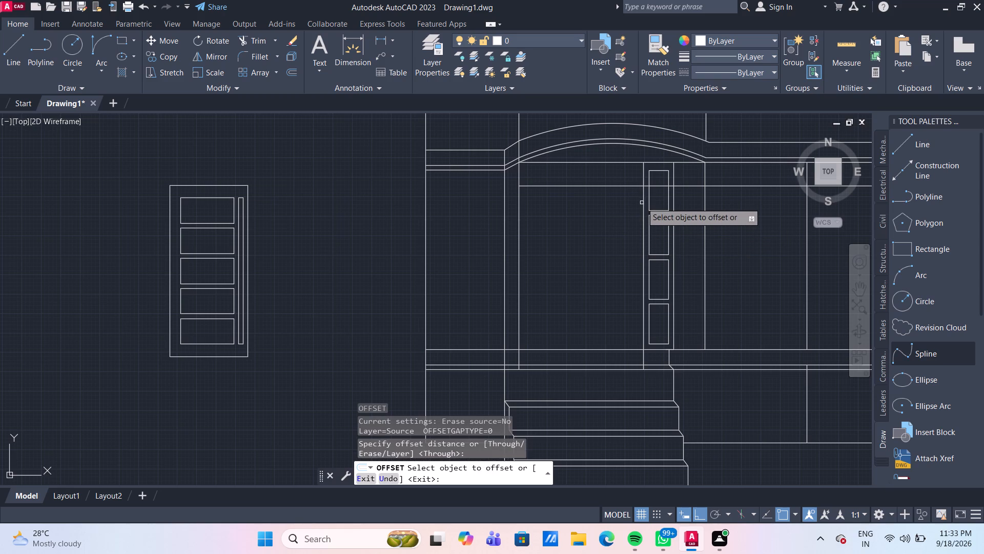
left_click(643, 203)
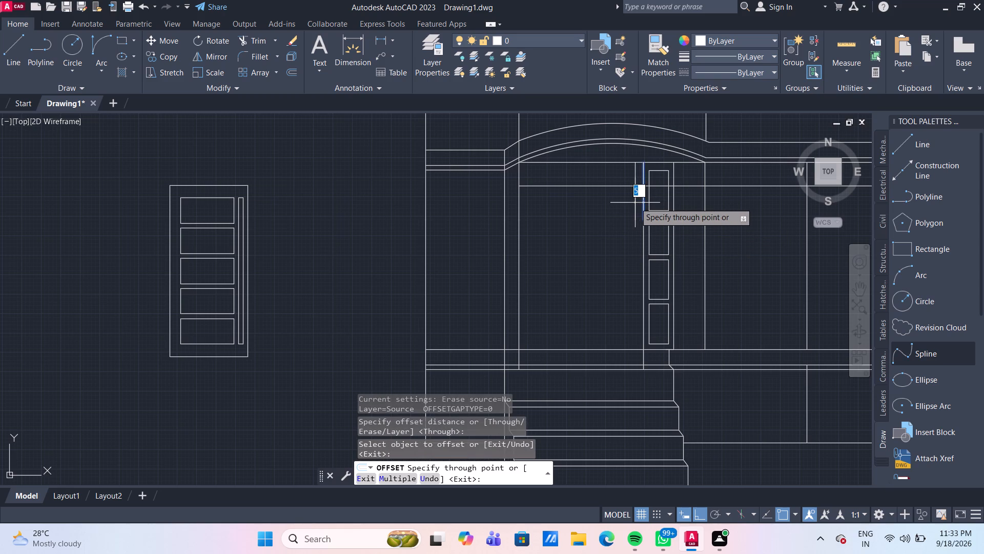
type("15")
key("Return")
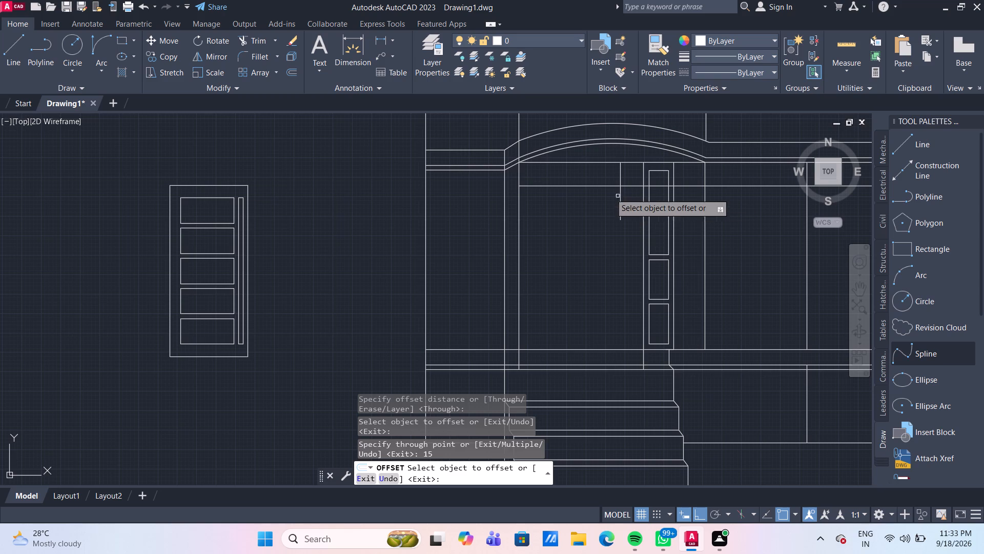
Move the whole five-pane panel into the arched entrance, placing its upper-right corner where the two 15-unit offset lines cross.
key("Escape")
left_click_drag(286, 387, 277, 362)
left_click(156, 163)
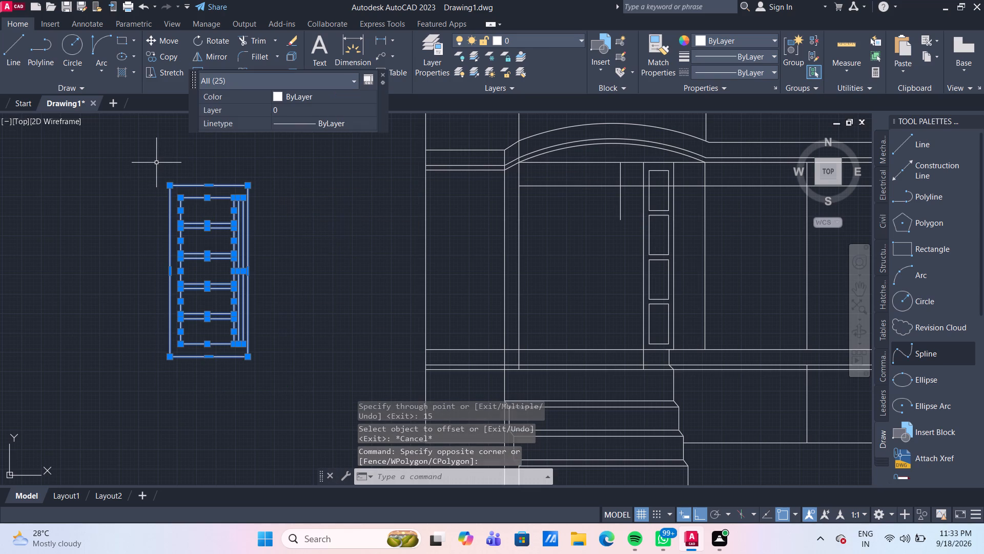
key("m")
key("Return")
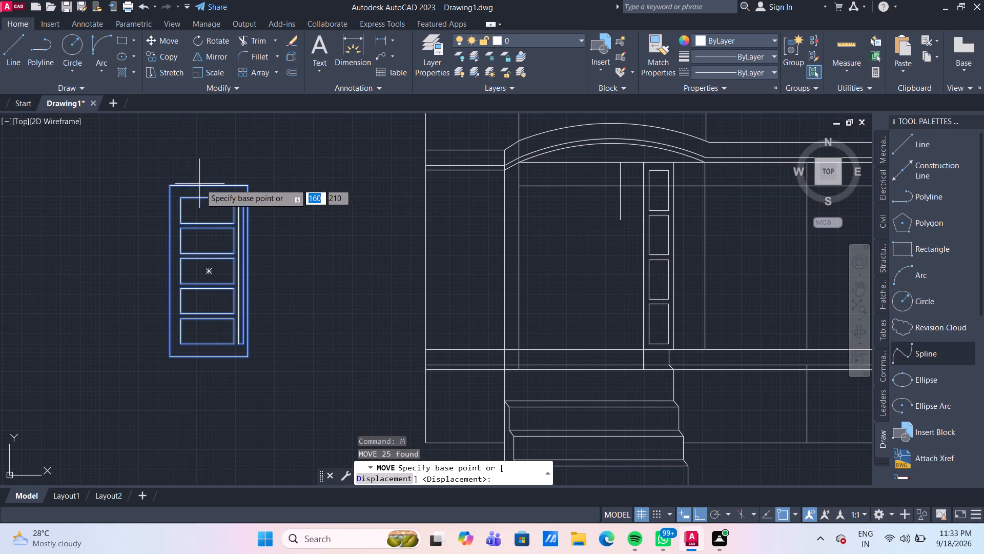
left_click_drag(246, 182, 251, 184)
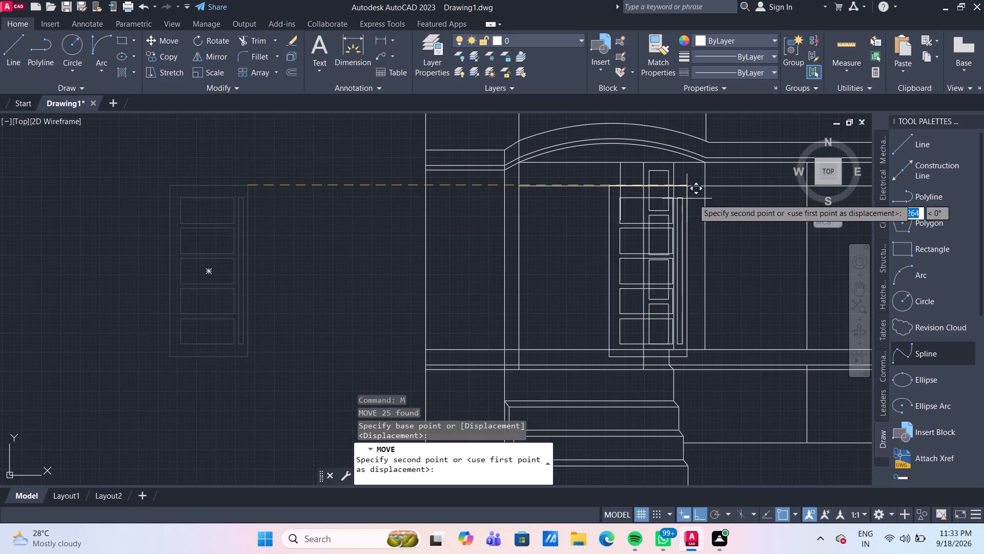
scroll(648, 192, "up", 2)
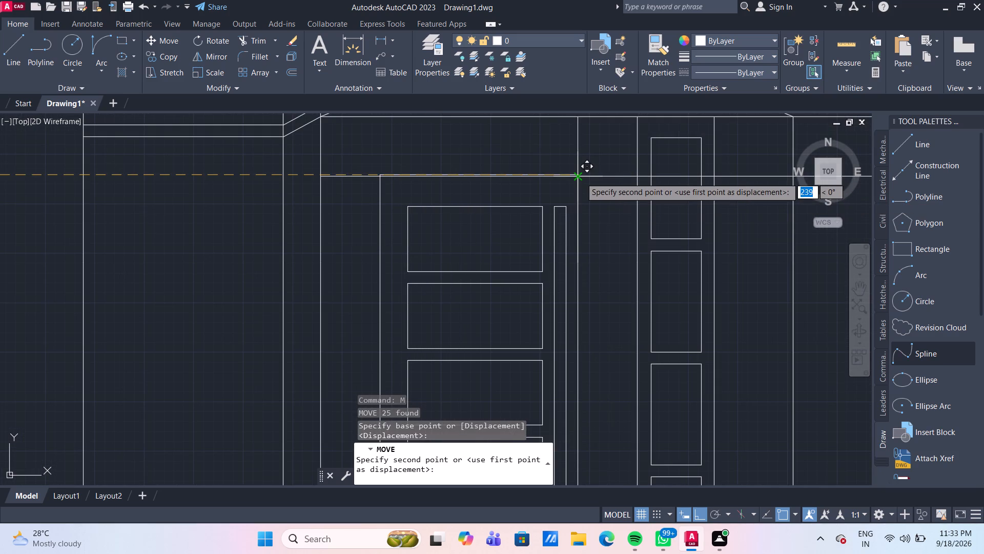
left_click(581, 177)
scroll(598, 207, "down", 1)
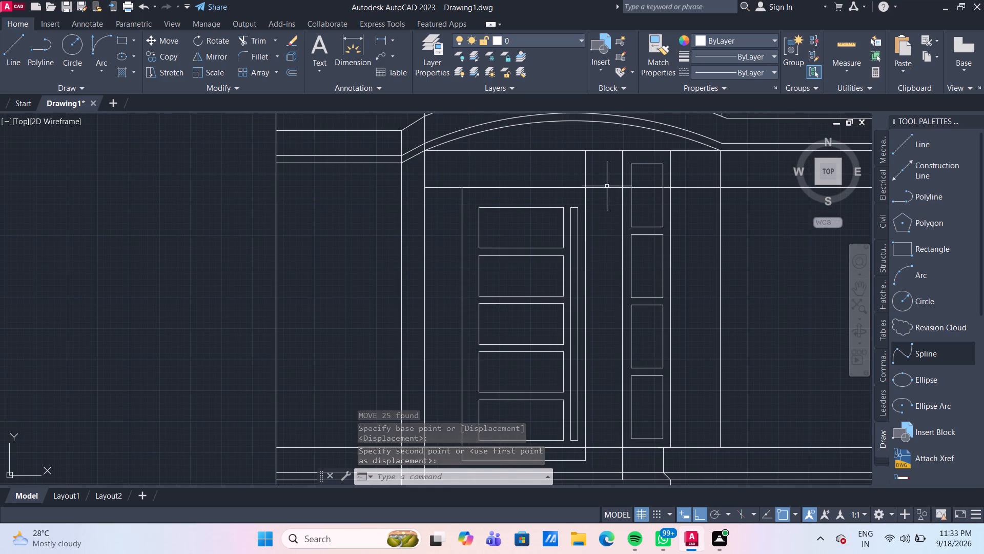
Delete the horizontal and vertical offset guide lines at the five-pane panel's upper-right corner.
left_click(607, 187)
left_click(584, 170)
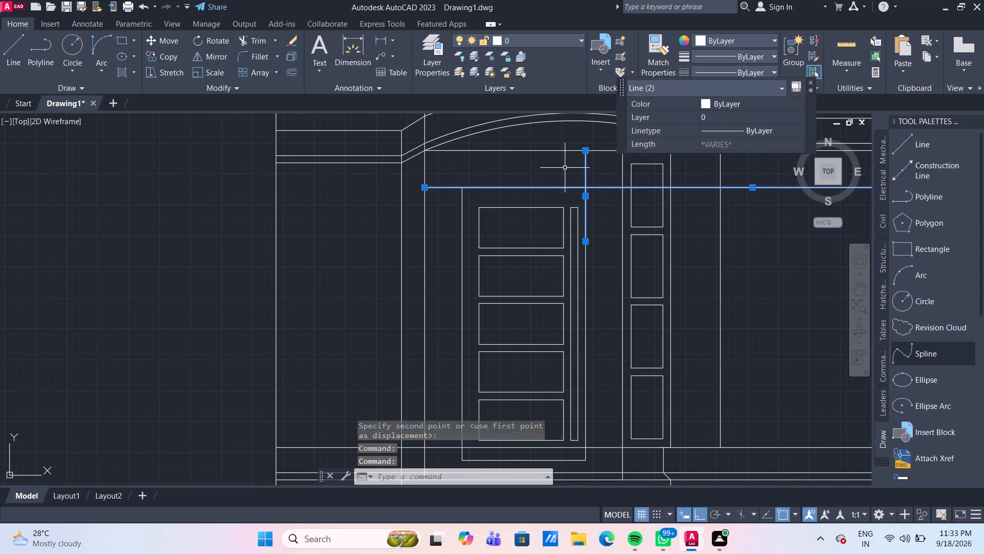
key("Delete")
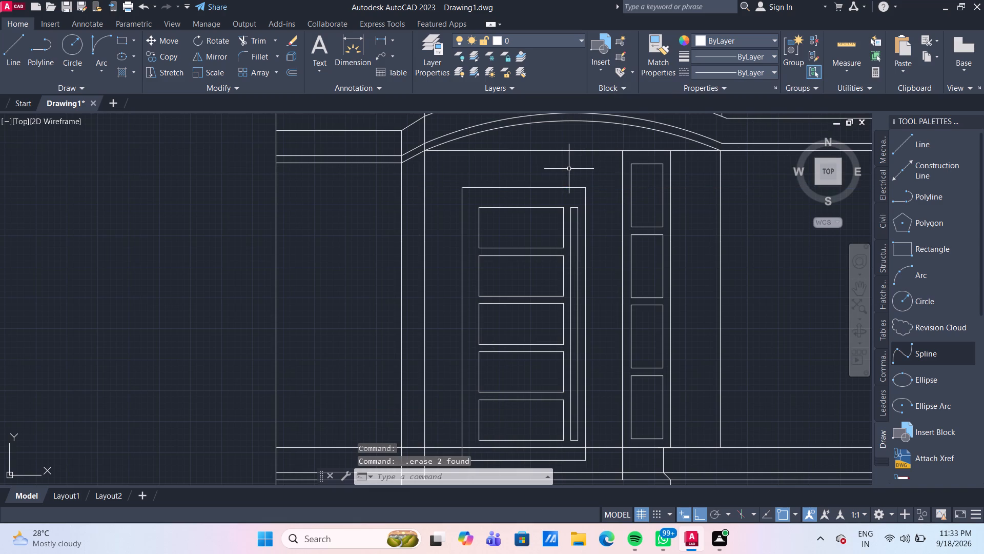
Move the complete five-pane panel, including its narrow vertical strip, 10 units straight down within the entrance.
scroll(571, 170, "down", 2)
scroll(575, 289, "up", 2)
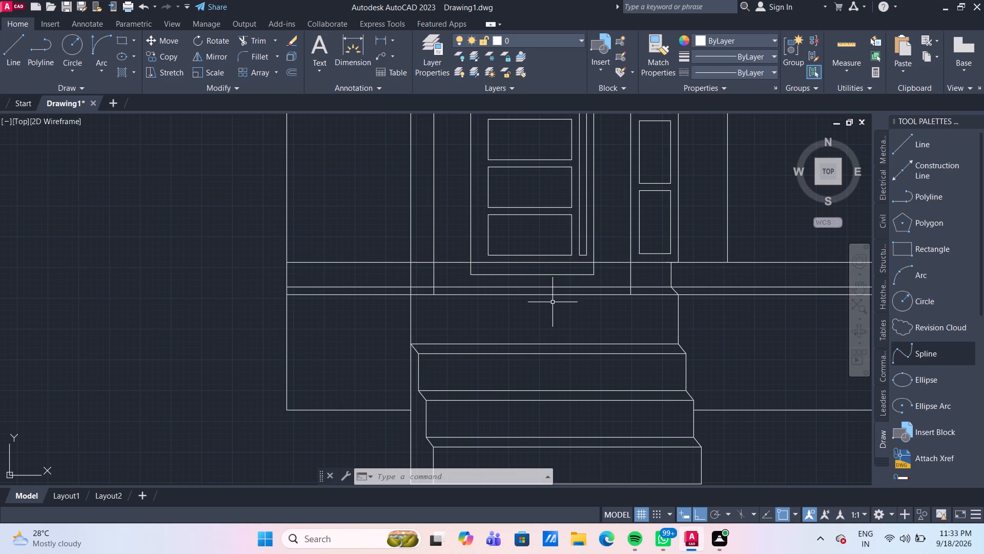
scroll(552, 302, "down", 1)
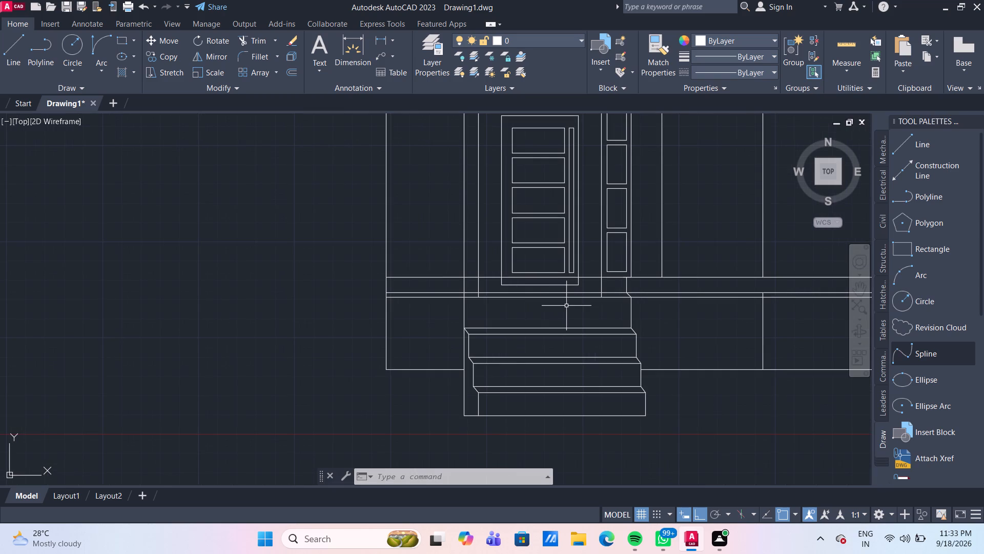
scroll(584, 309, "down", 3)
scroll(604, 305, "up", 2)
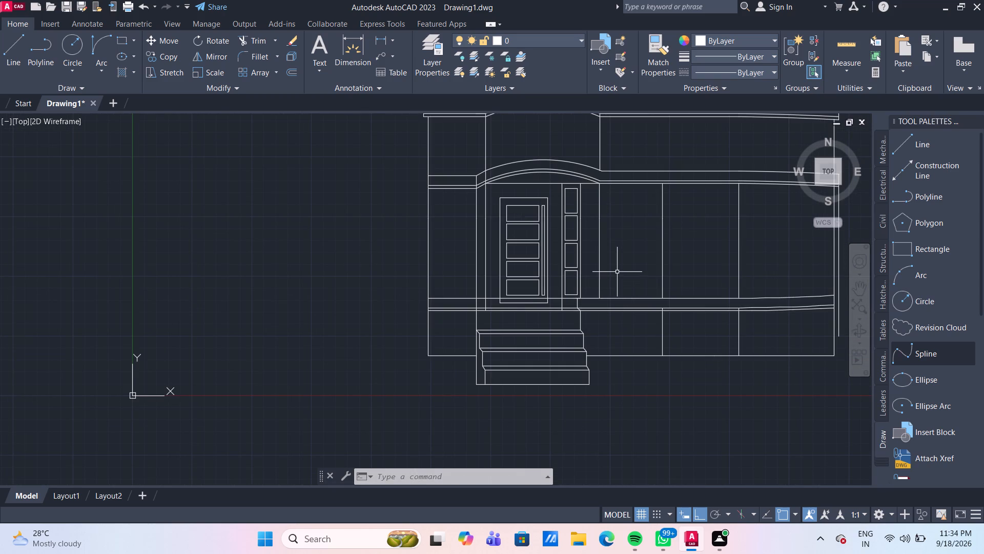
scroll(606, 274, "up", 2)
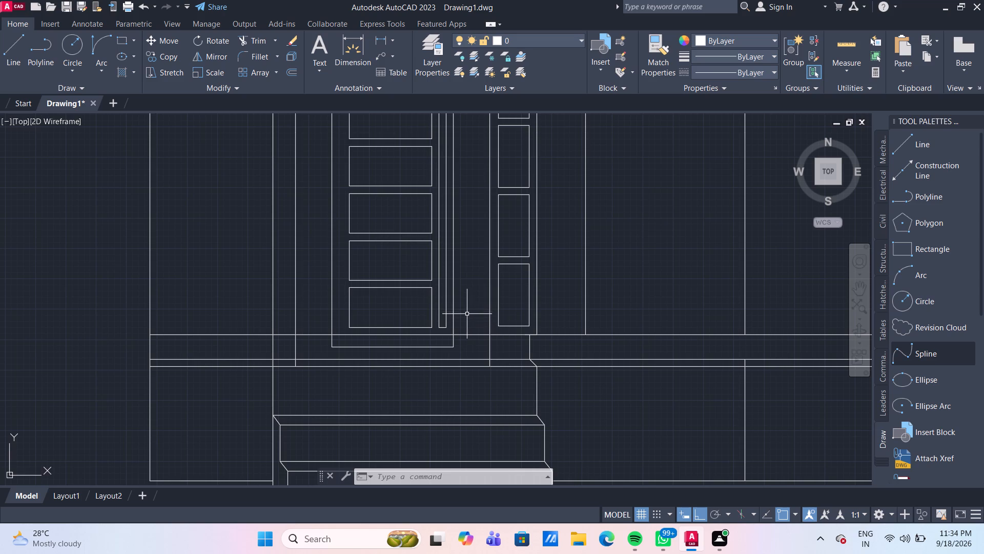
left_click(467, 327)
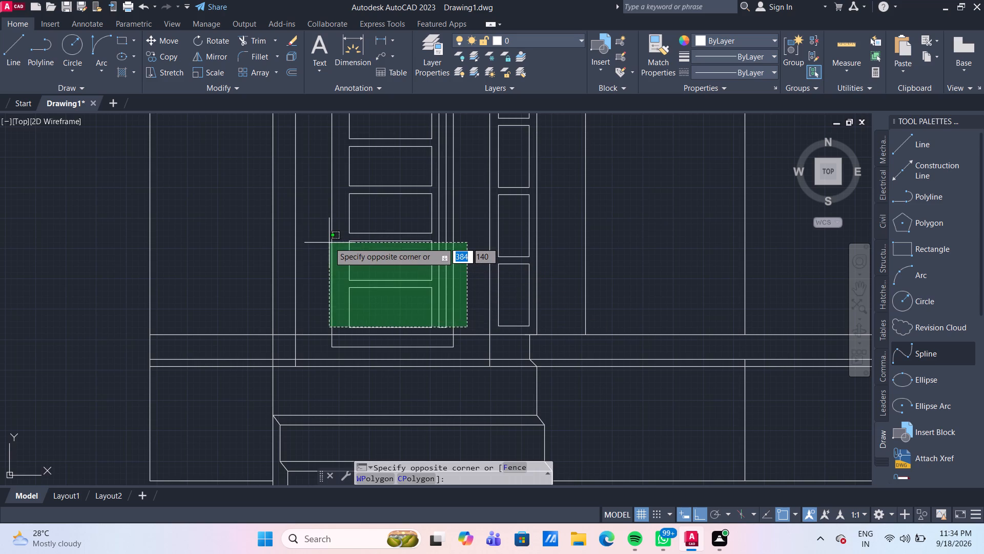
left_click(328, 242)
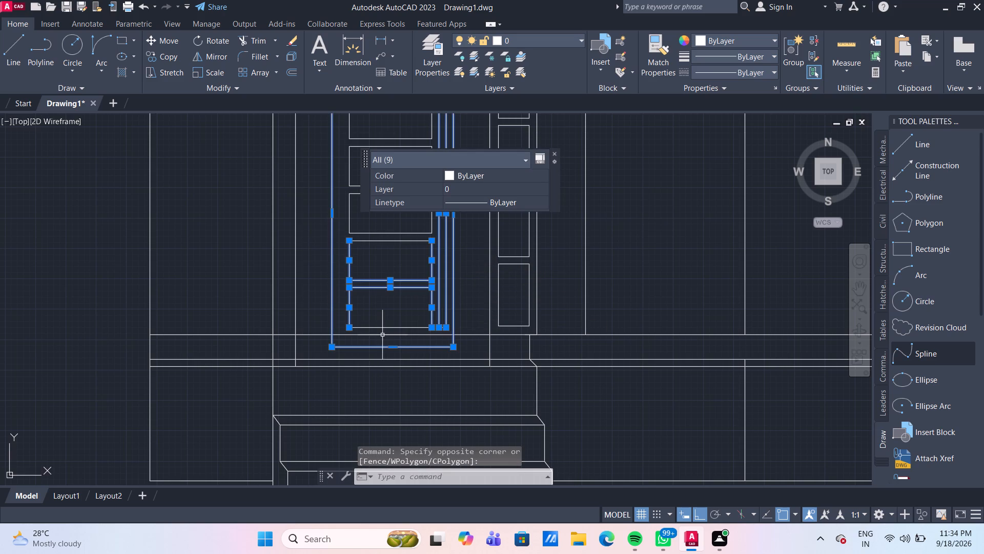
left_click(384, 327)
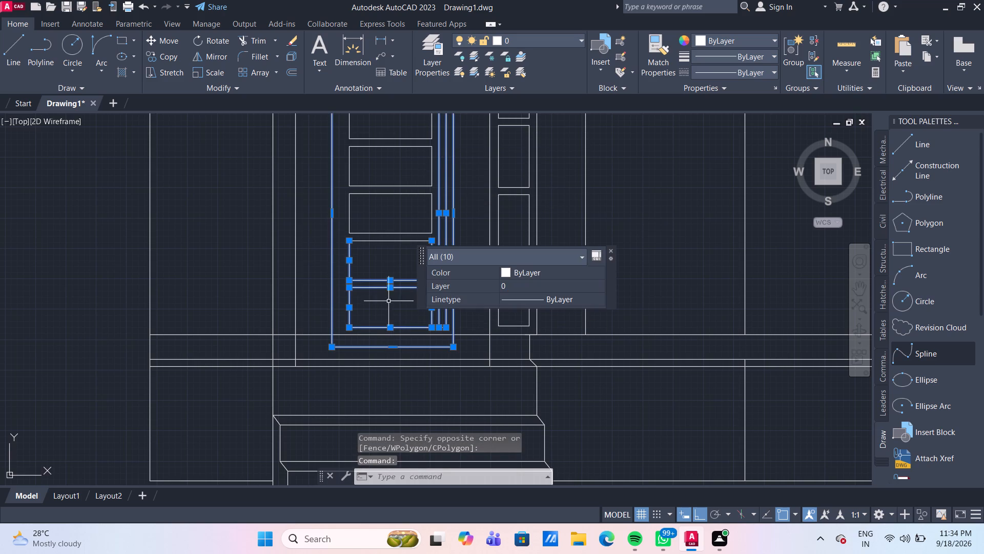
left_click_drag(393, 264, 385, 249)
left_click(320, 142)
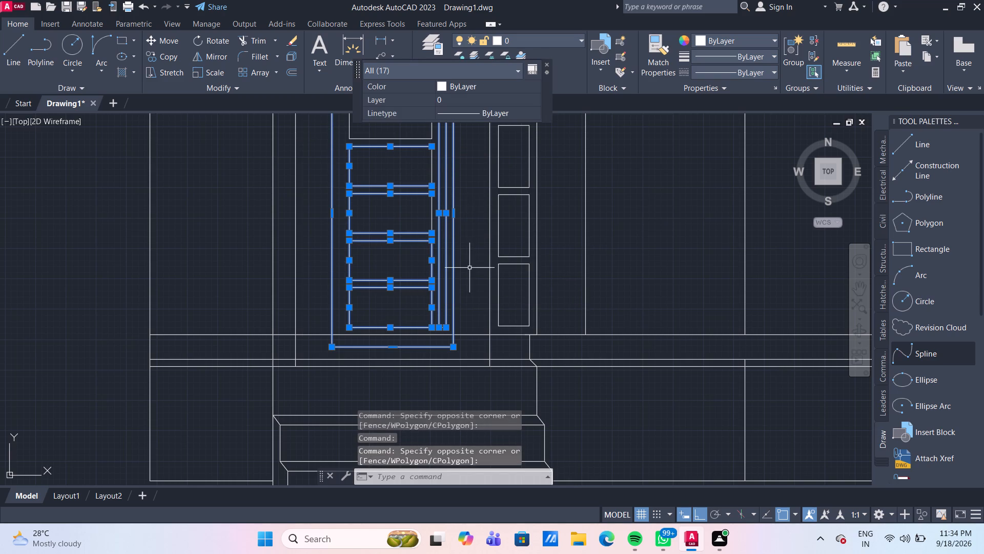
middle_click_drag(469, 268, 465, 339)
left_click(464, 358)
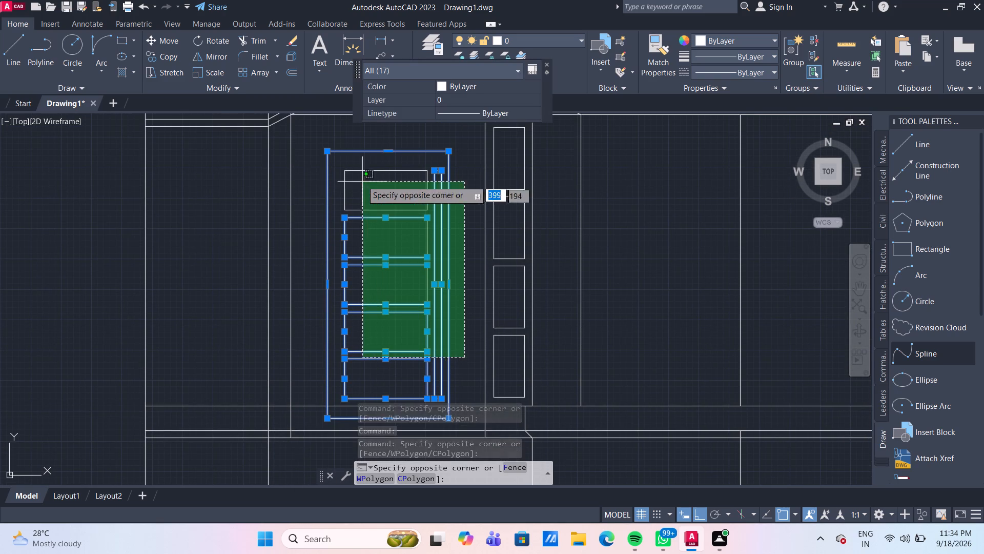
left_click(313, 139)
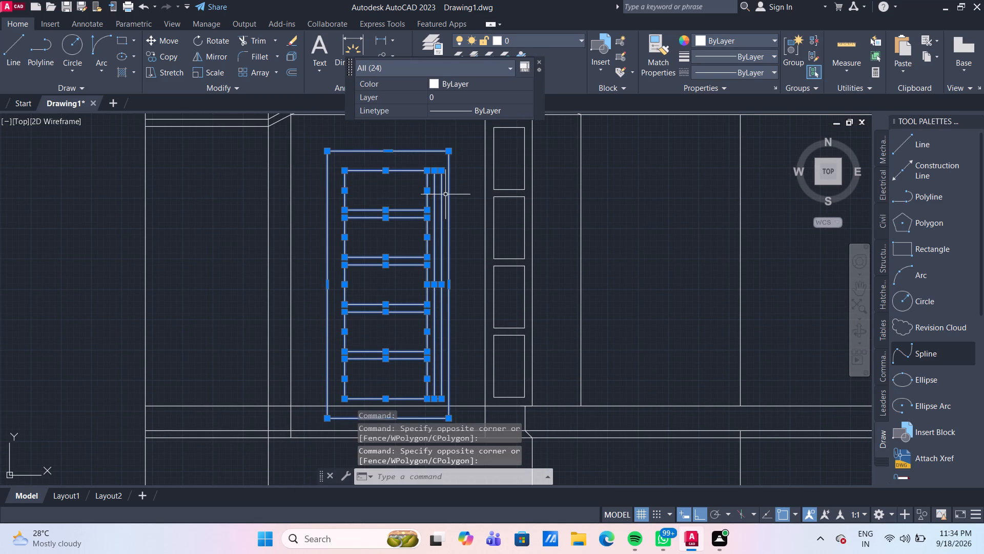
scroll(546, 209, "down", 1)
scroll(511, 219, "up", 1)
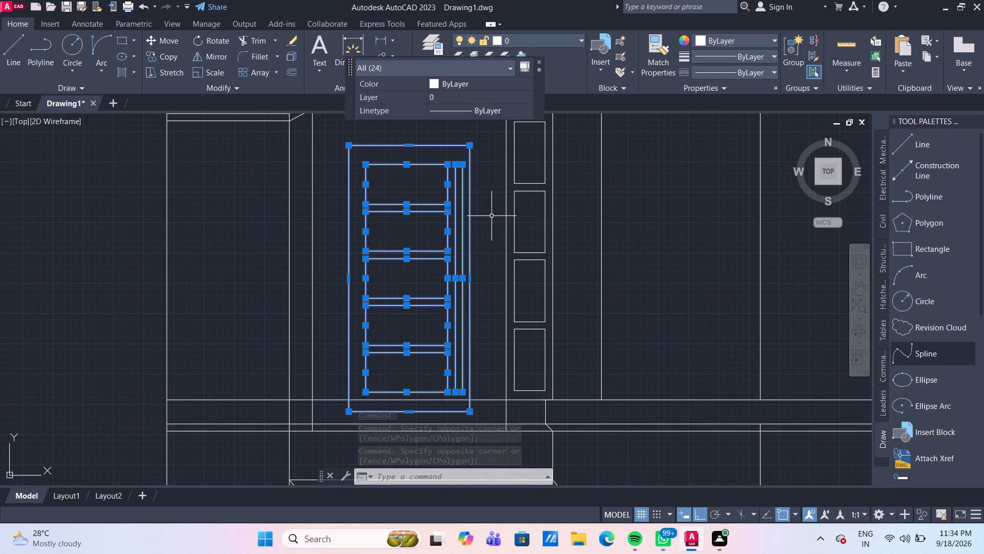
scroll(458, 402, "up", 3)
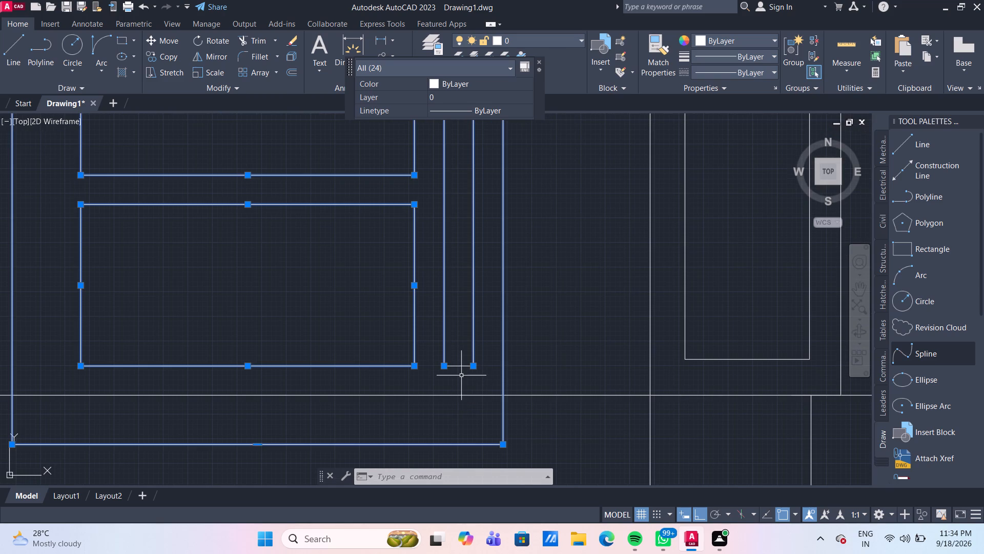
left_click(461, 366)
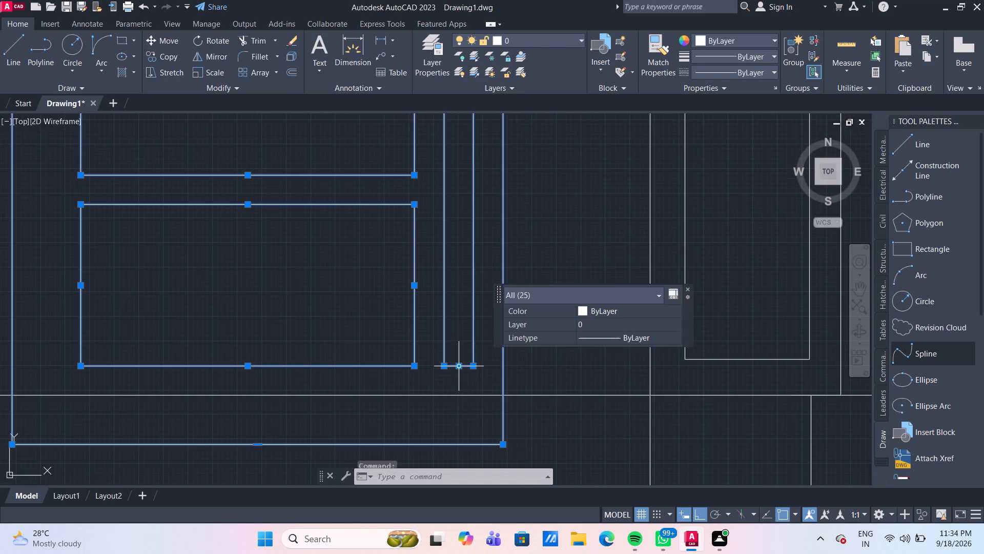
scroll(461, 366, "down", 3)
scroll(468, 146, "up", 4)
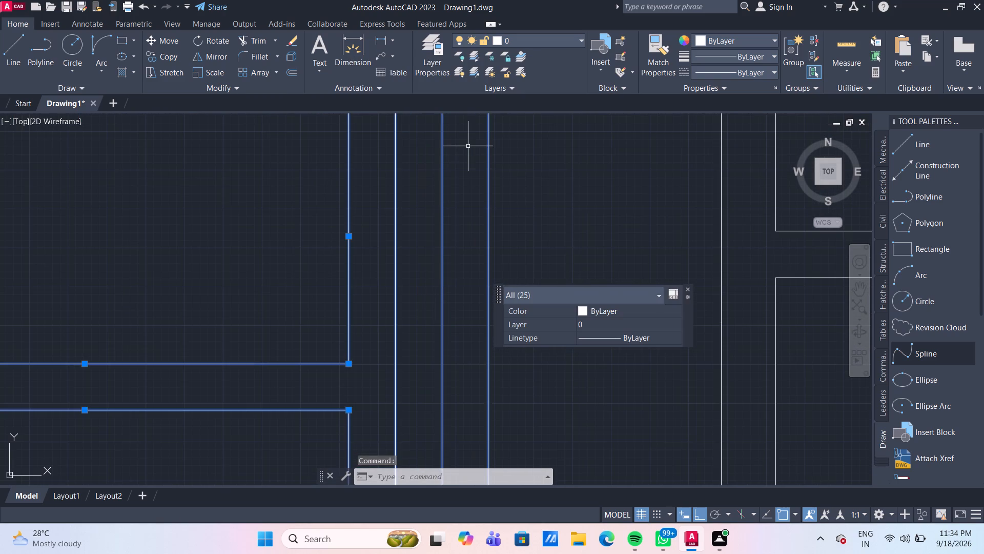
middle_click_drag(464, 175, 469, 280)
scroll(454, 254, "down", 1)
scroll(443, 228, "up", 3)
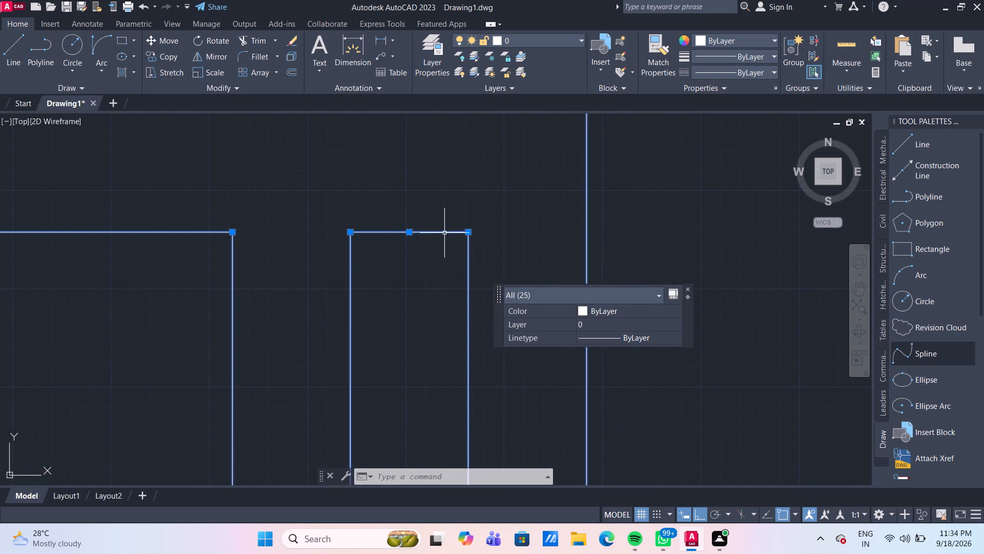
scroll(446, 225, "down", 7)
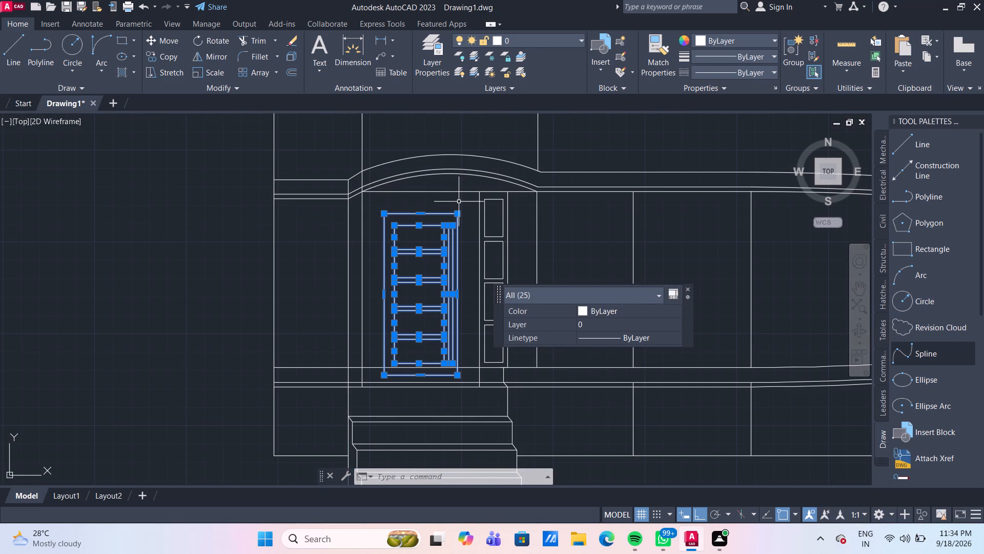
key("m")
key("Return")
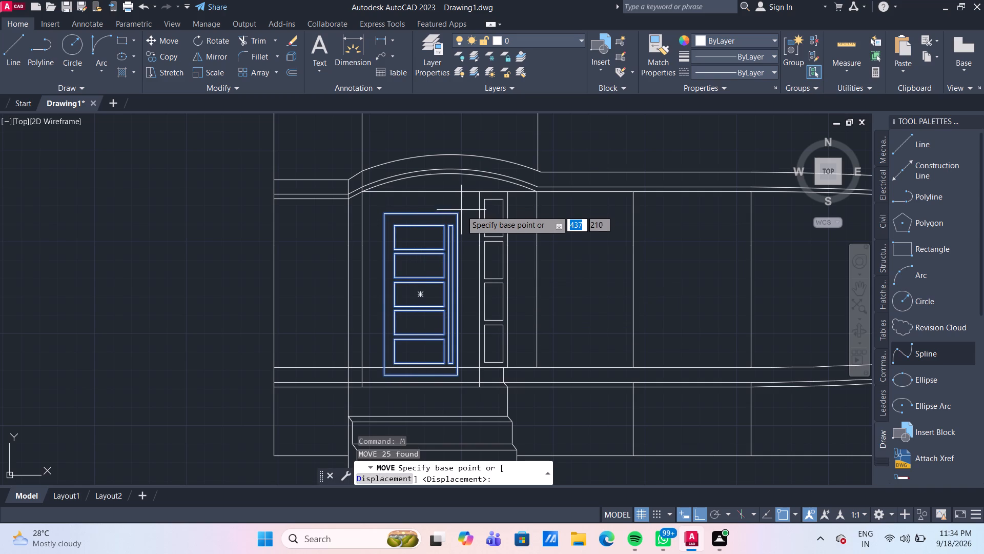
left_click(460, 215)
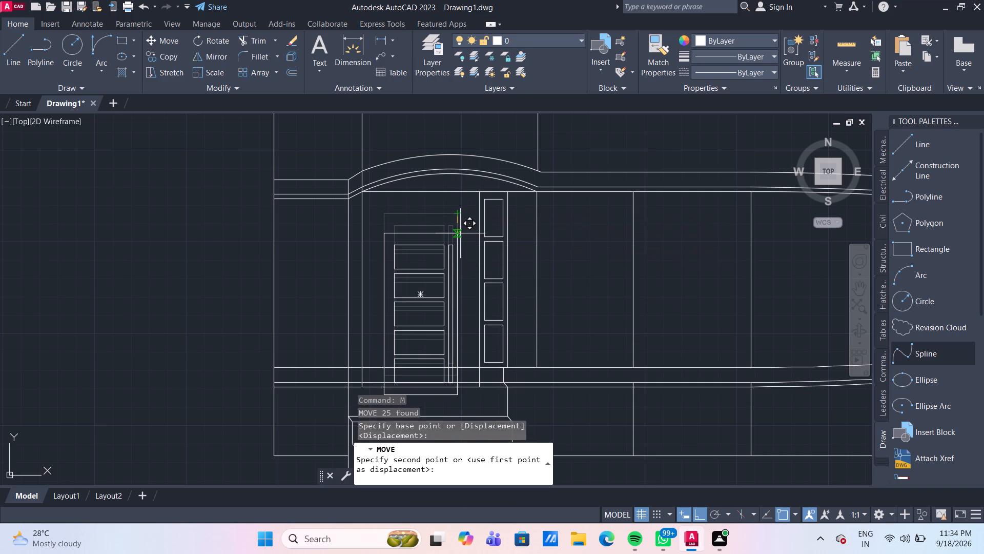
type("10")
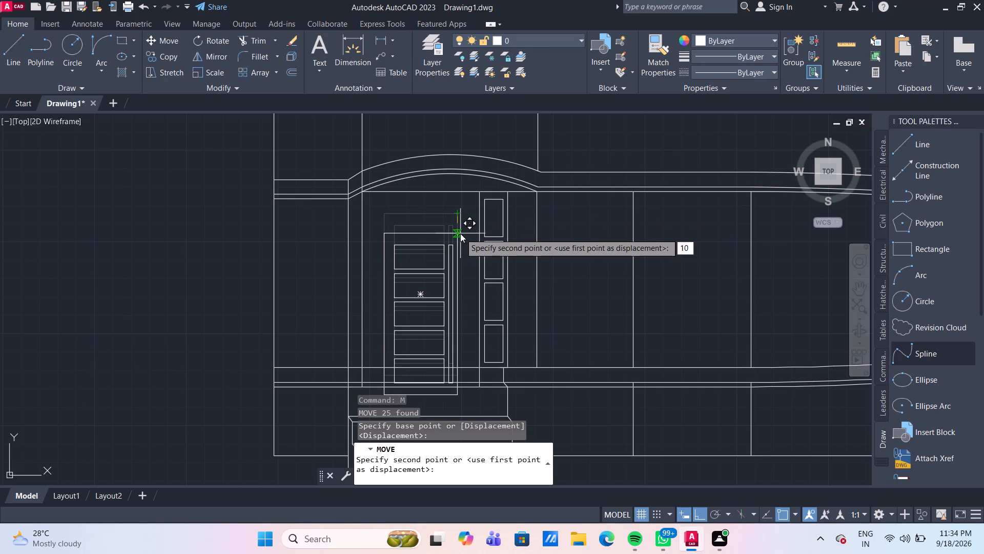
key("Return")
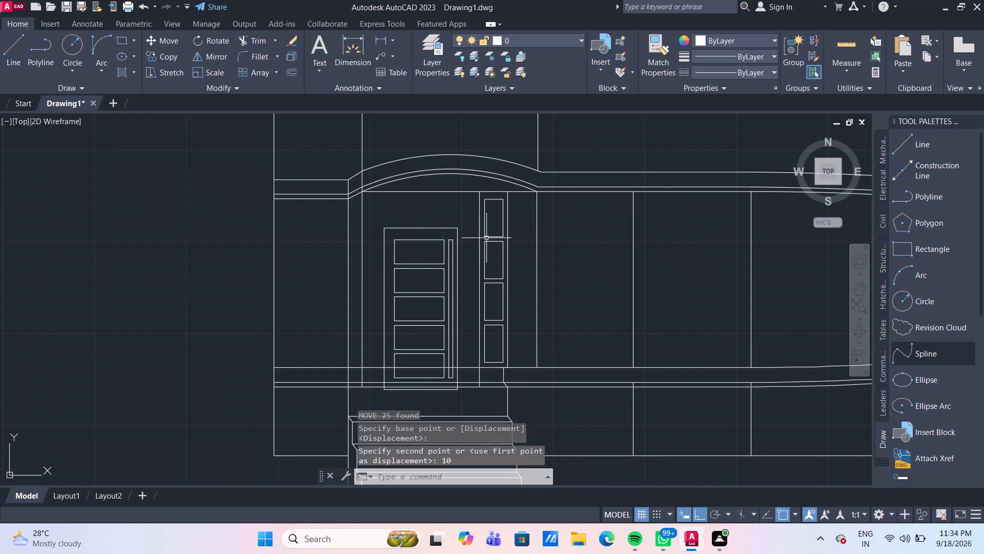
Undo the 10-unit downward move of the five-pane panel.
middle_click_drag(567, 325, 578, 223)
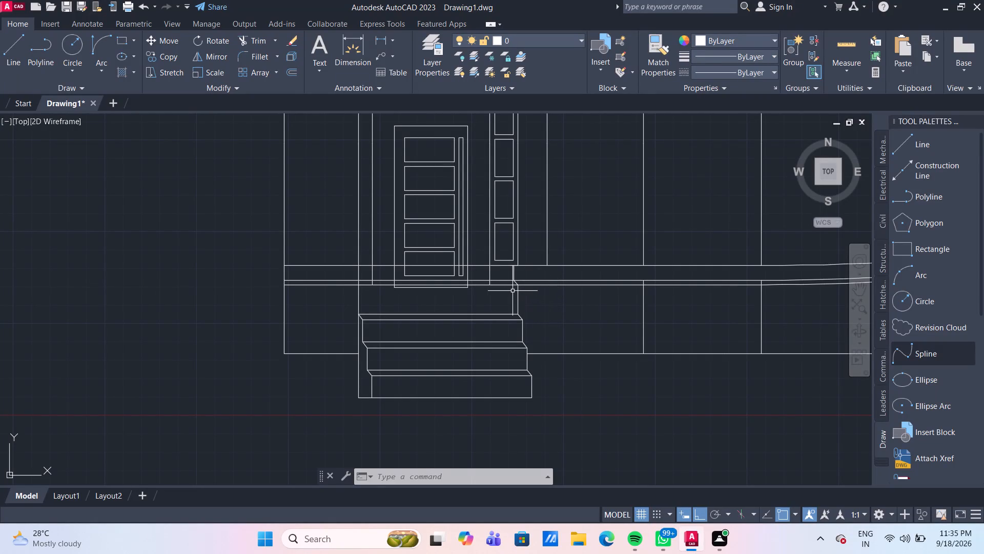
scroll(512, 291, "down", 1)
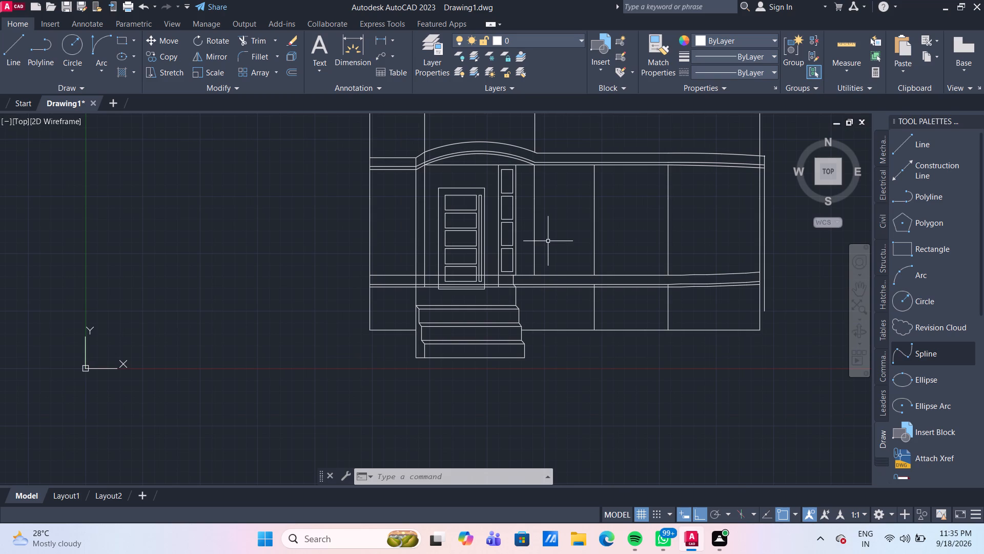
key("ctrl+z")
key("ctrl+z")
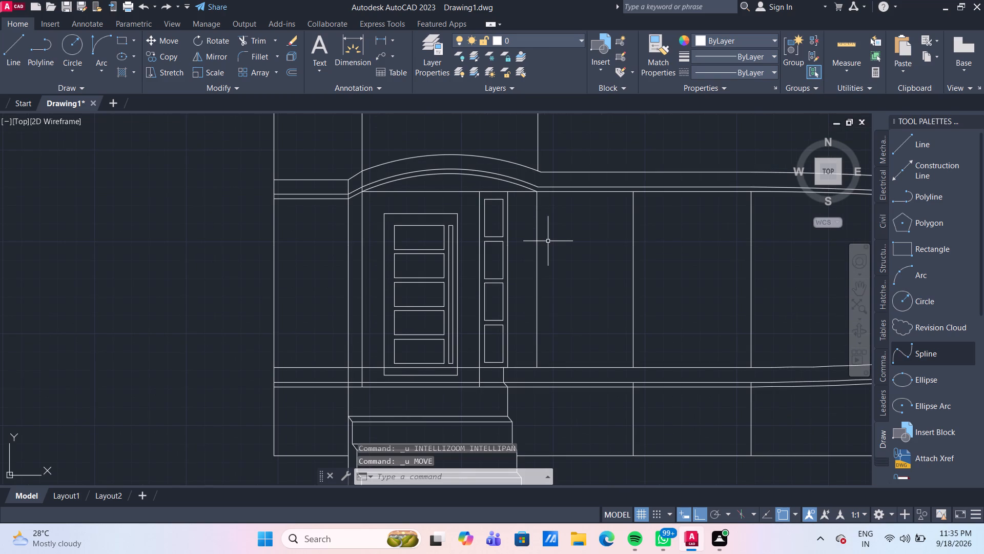
Trim the horizontal line crossing the five-pane panel's base and the two lines just below it between the entrance's vertical edges.
scroll(471, 384, "up", 1)
middle_click_drag(468, 362, 468, 351)
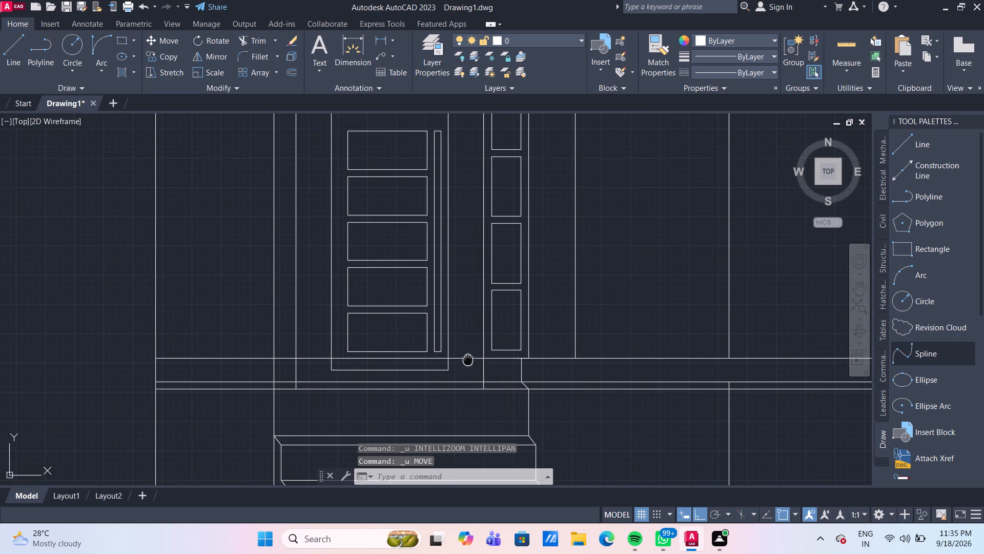
middle_click_drag(468, 351, 472, 328)
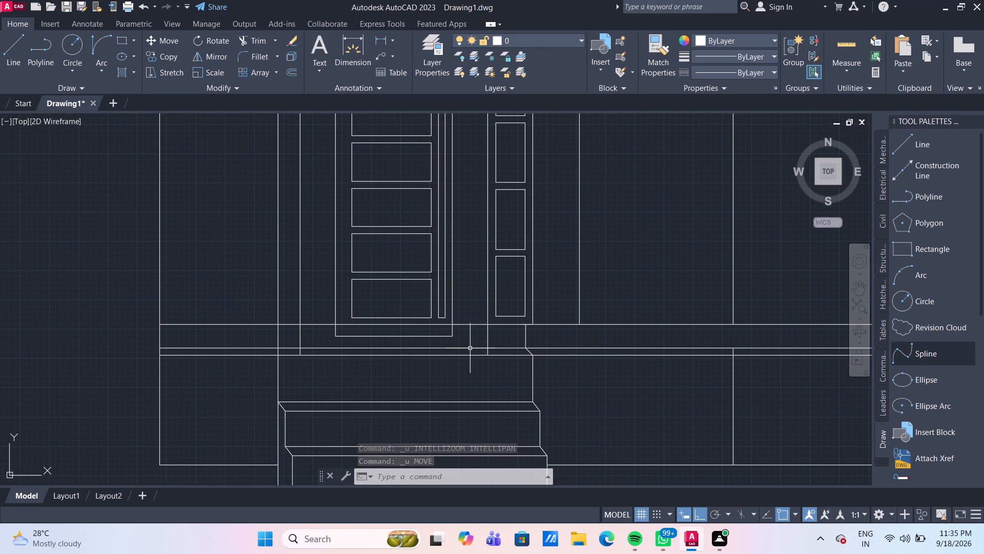
type("tr")
key("Return")
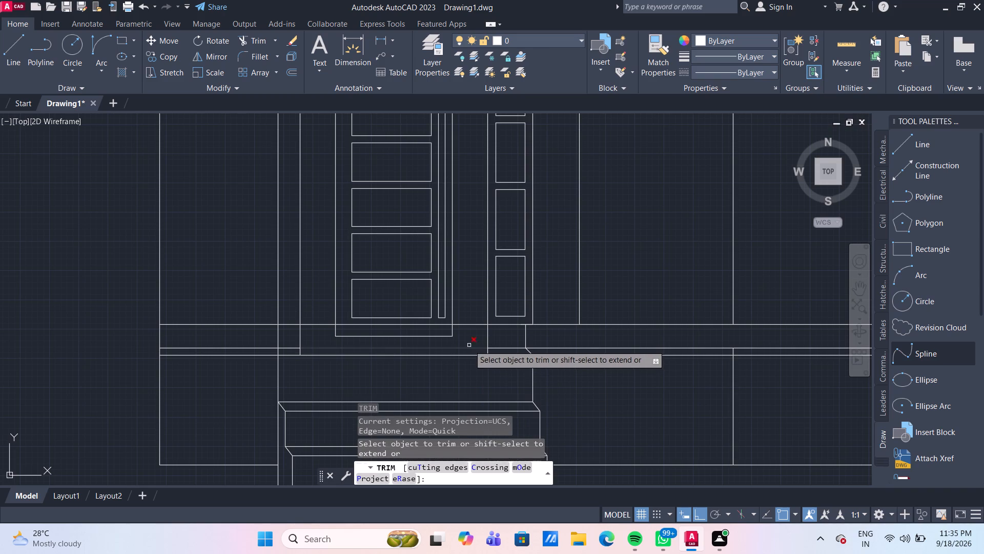
left_click(448, 326)
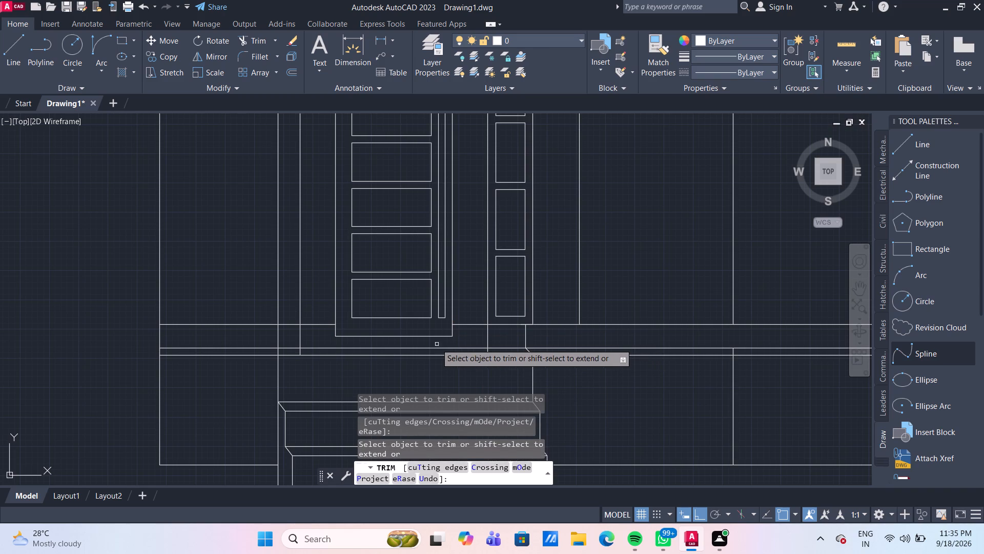
left_click(436, 344)
left_click(430, 376)
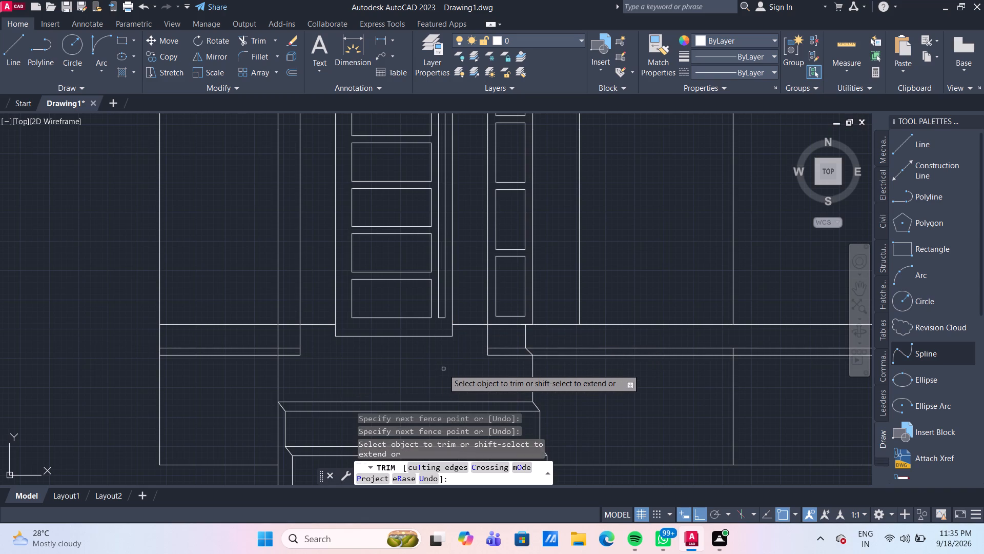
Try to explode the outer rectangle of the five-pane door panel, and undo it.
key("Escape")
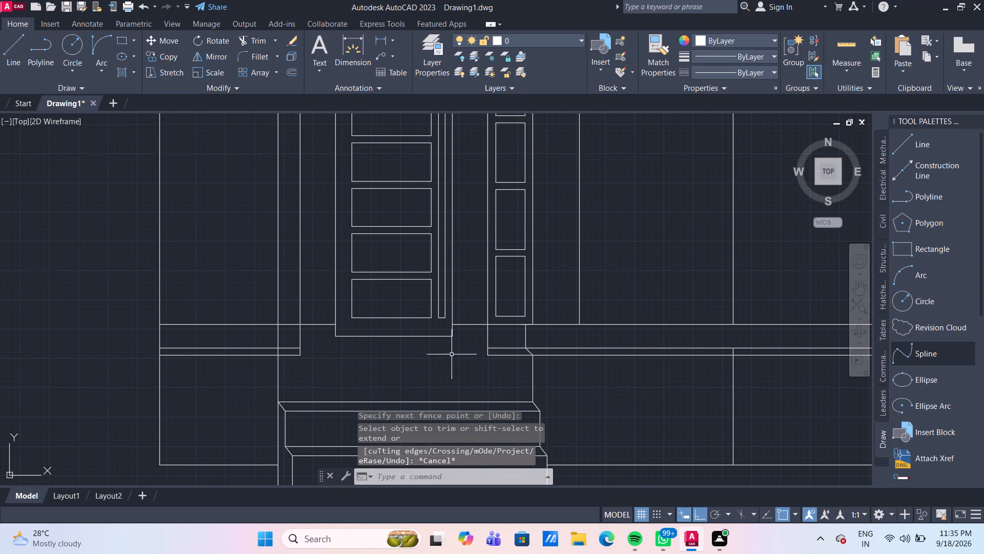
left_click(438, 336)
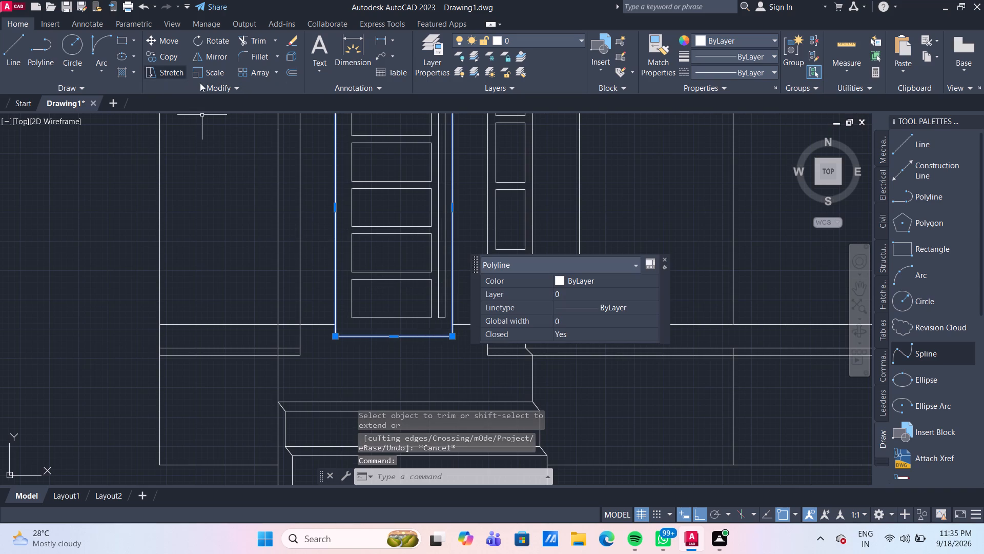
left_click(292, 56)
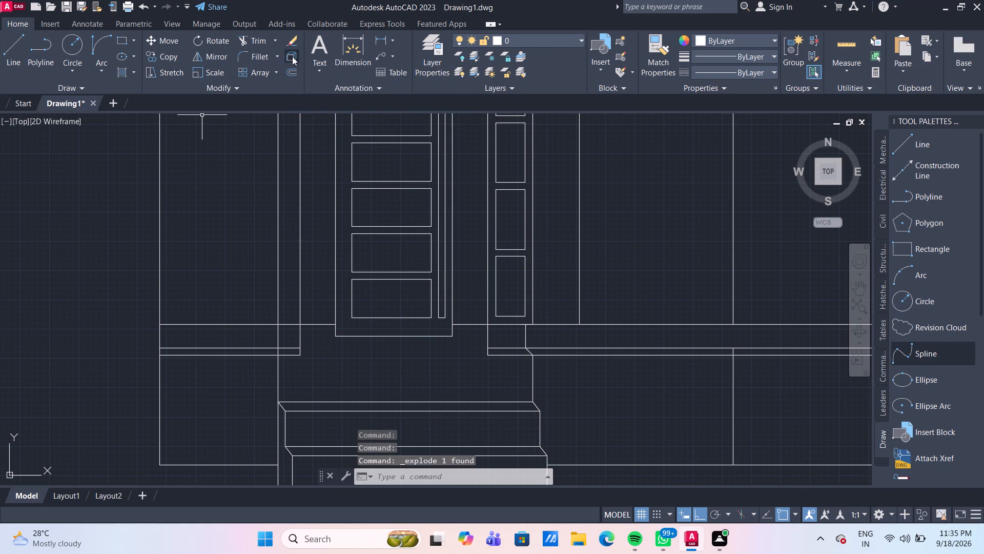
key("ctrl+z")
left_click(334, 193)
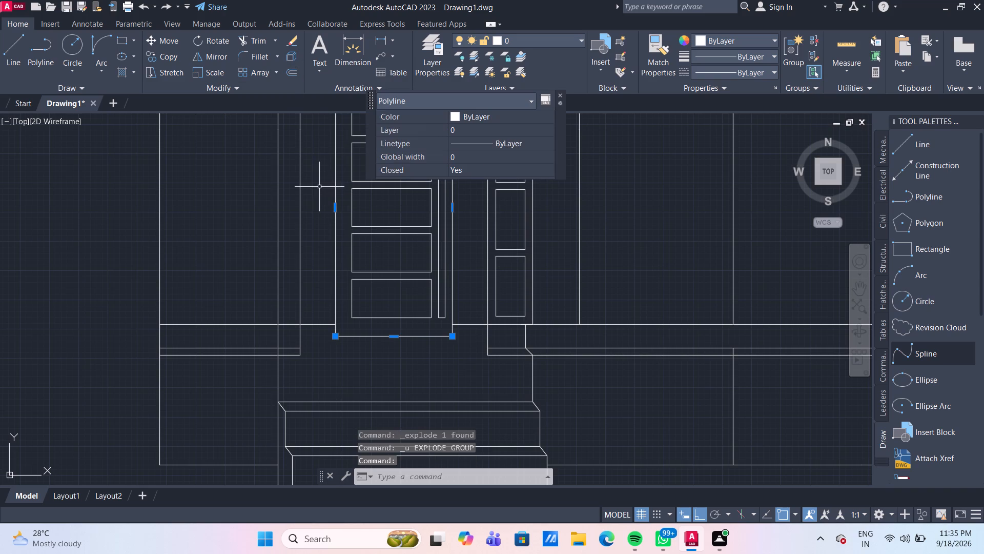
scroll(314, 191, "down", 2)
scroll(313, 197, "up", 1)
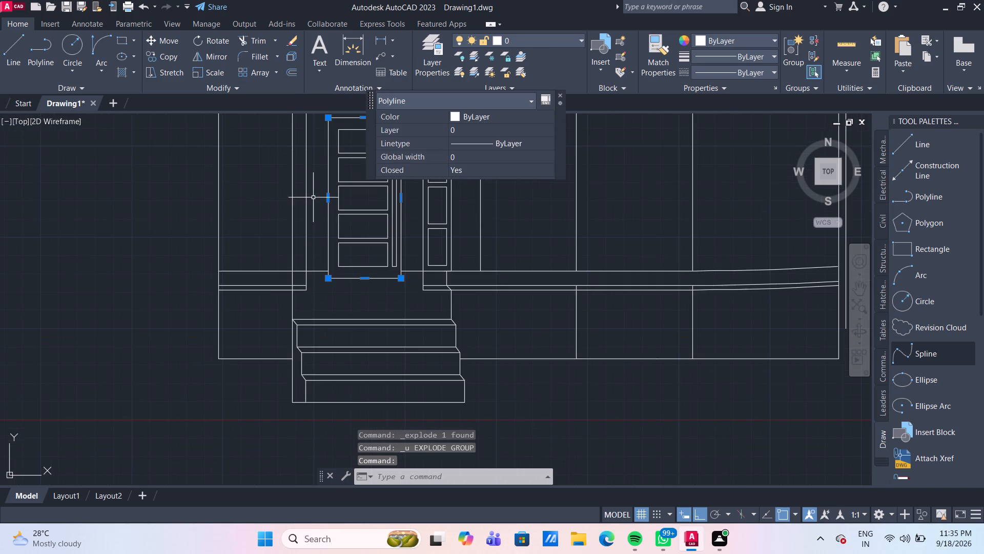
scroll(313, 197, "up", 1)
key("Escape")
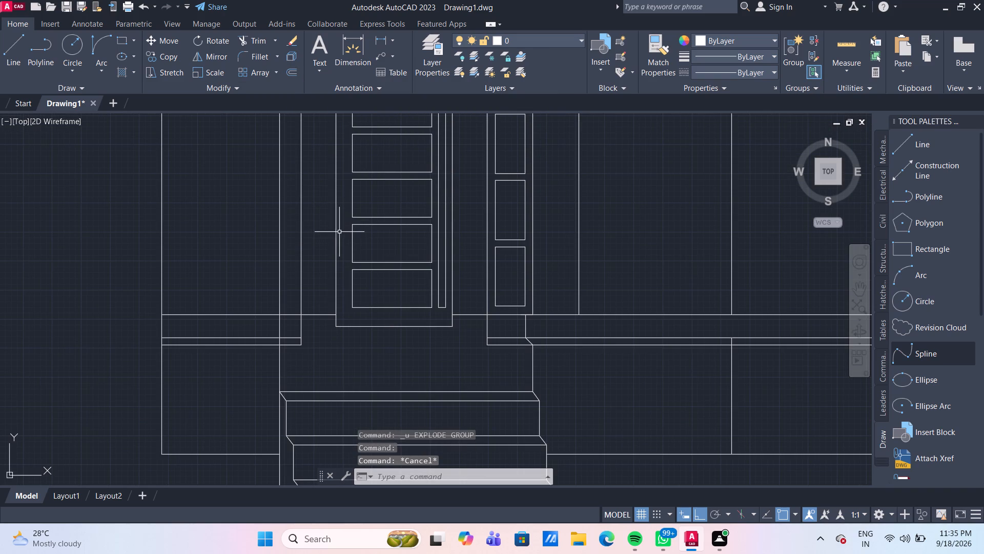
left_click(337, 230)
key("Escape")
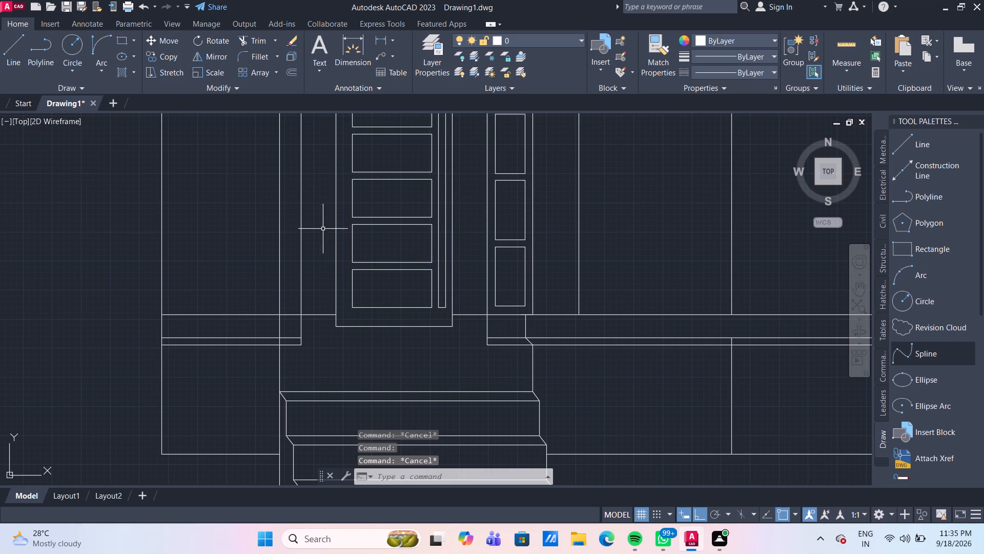
Draw guide lines from the lowest pane's lower-right corner: 3 units straight down, then about 4 units horizontally to the right.
scroll(339, 278, "up", 1)
middle_click_drag(339, 278, 302, 245)
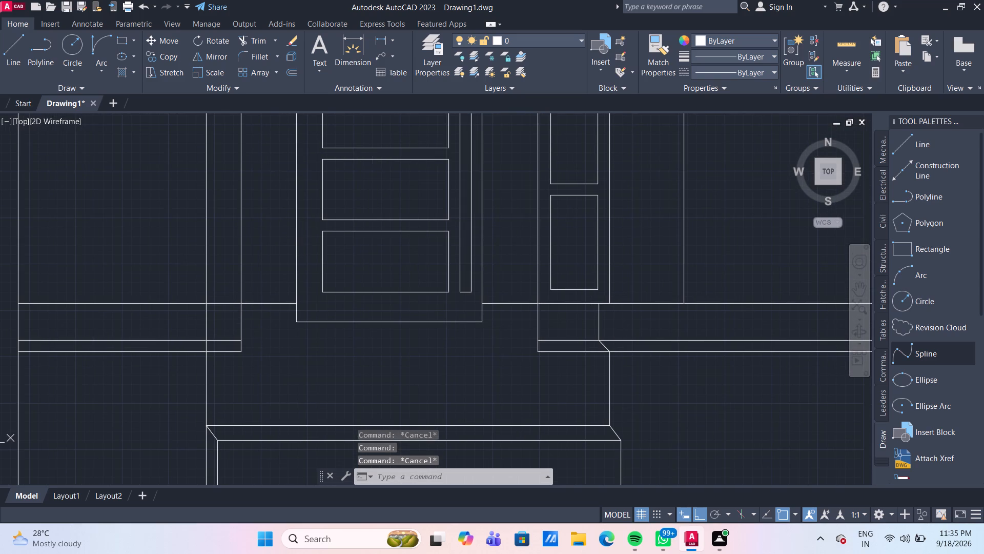
scroll(441, 227, "up", 1)
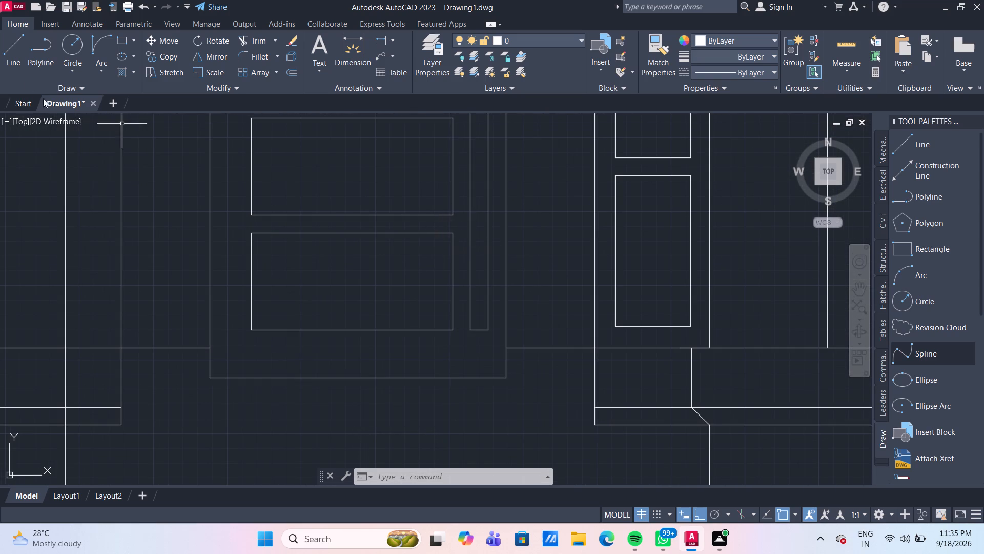
left_click(19, 60)
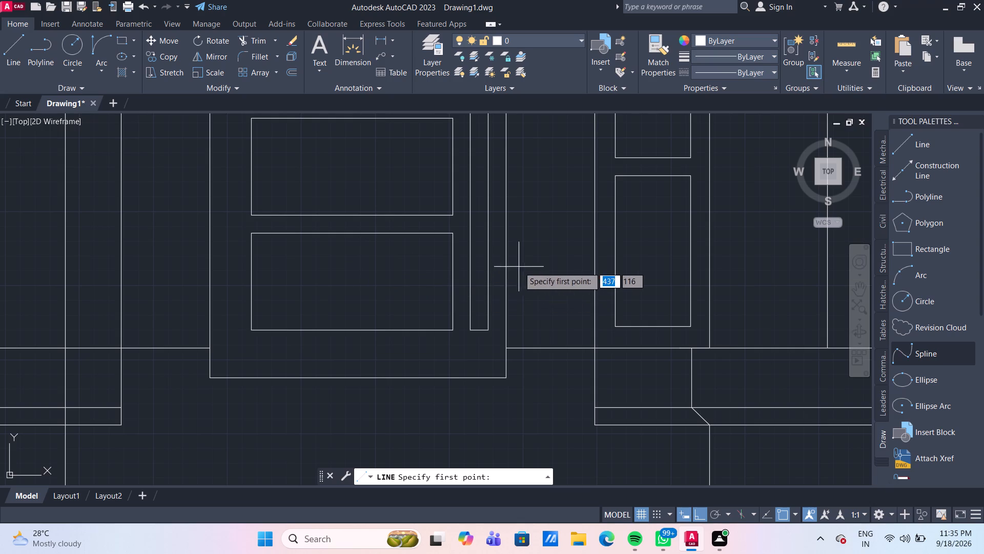
left_click(456, 333)
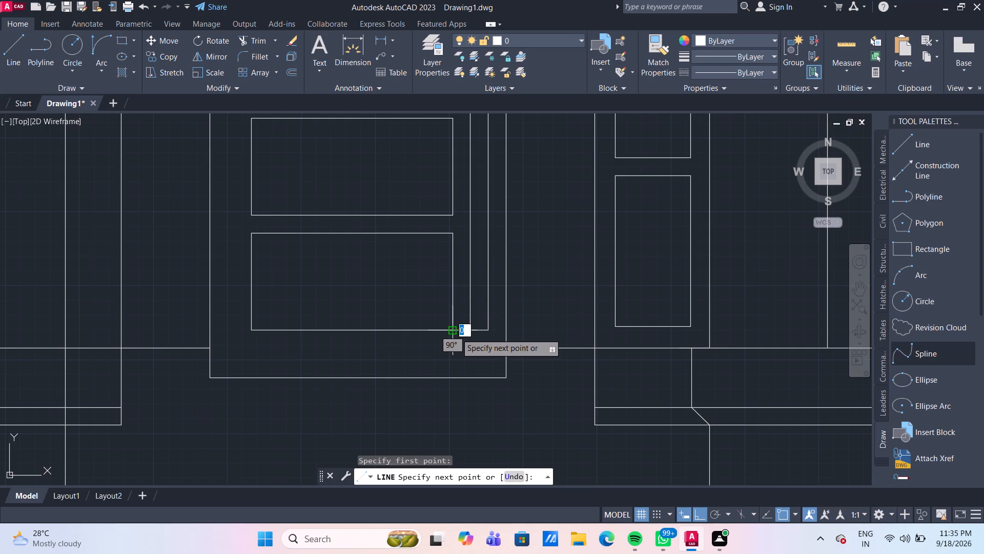
key("3")
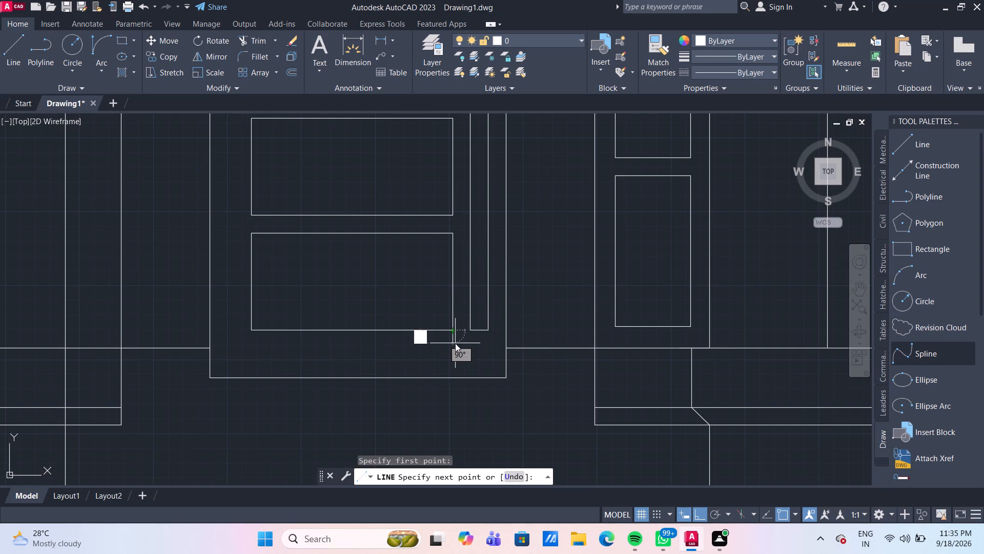
key("Return")
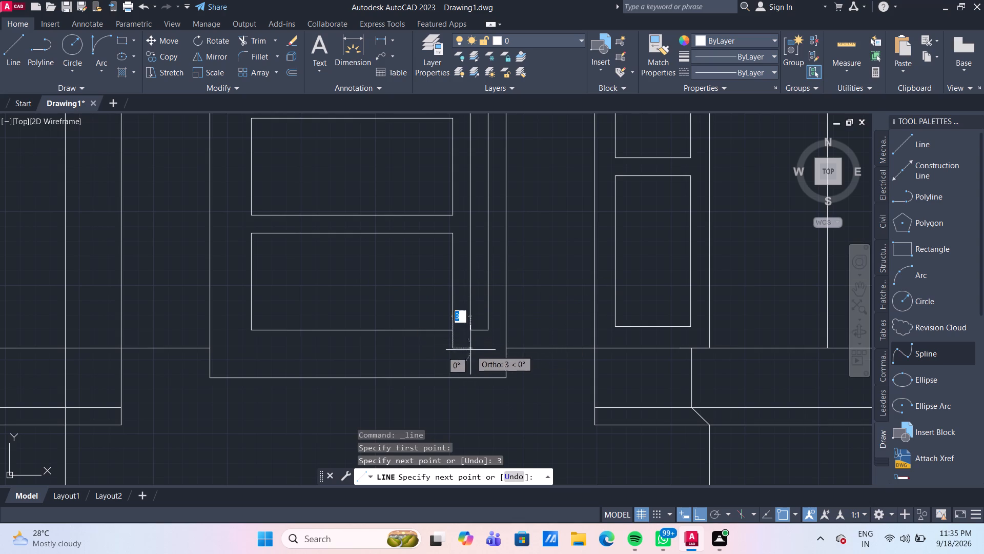
left_click(474, 348)
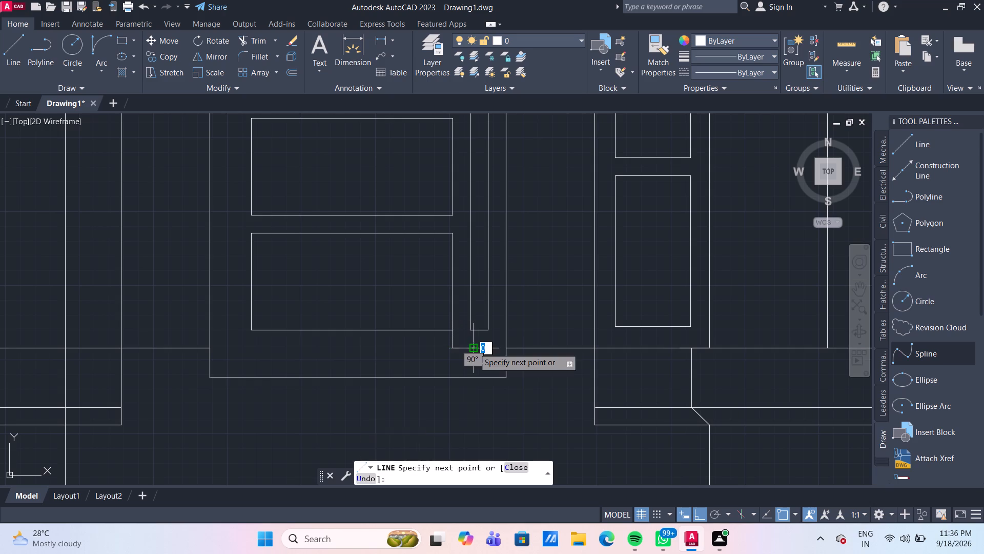
key("Escape")
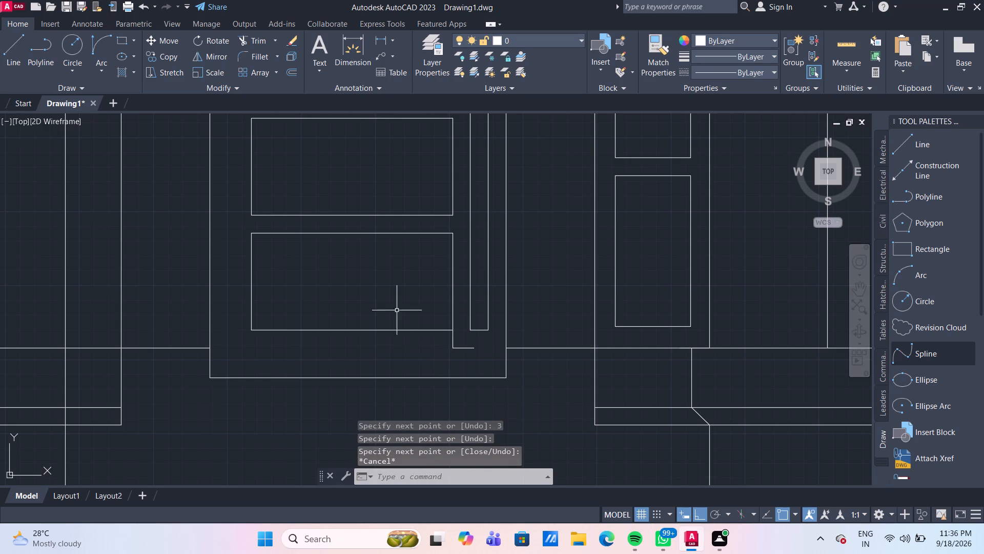
Copy the second-lowest pane straight down so its upper-right corner meets the corner of the guide lines.
middle_click_drag(436, 216, 438, 247)
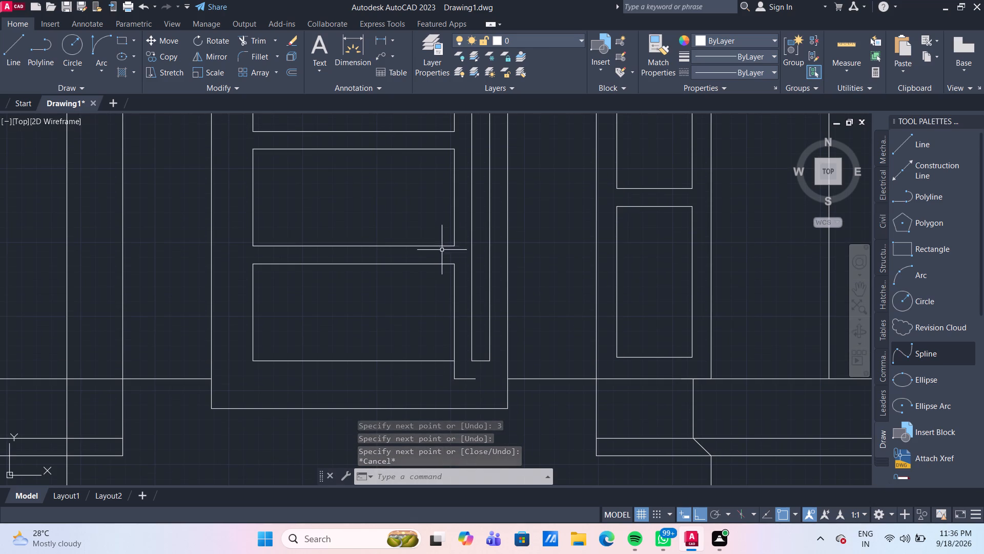
left_click_drag(458, 251, 454, 245)
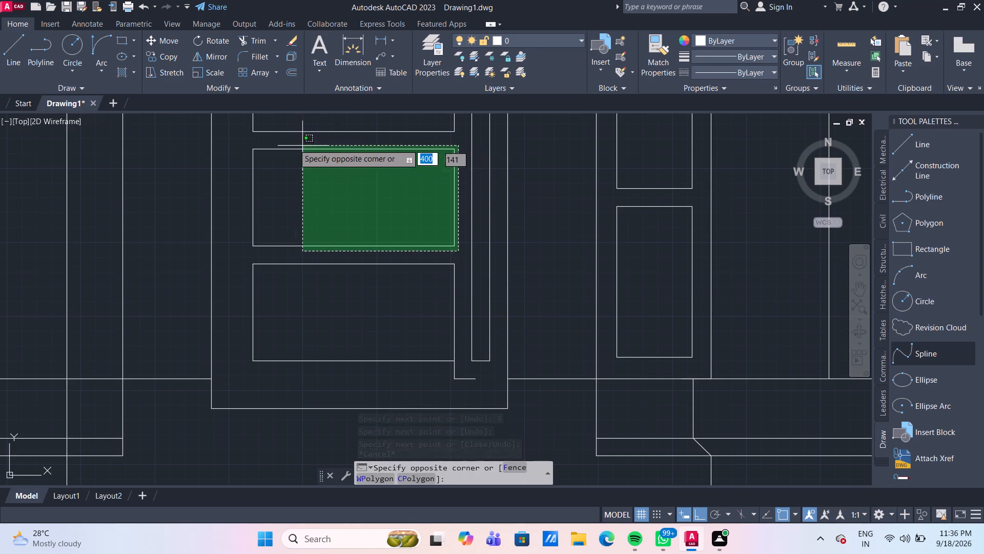
left_click(245, 145)
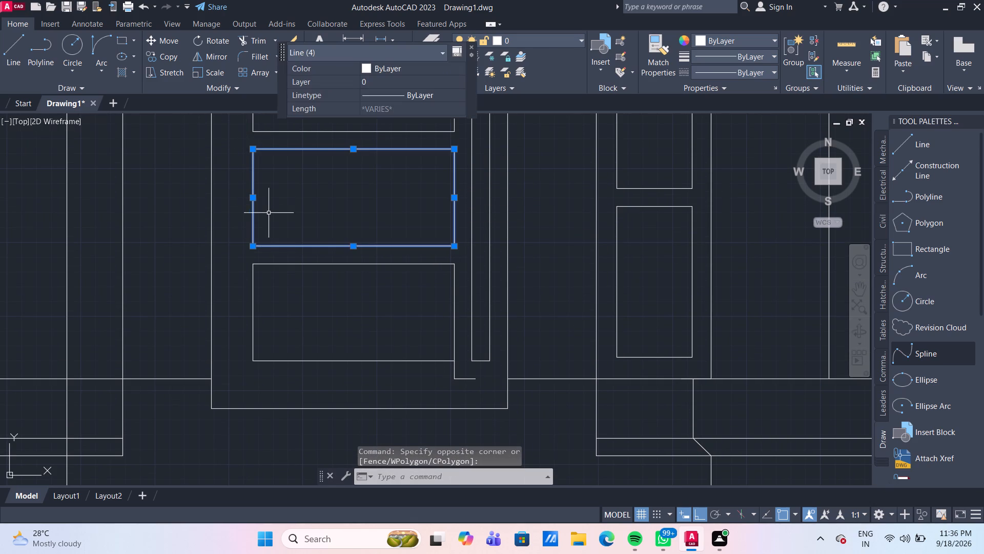
type("co")
key("Return")
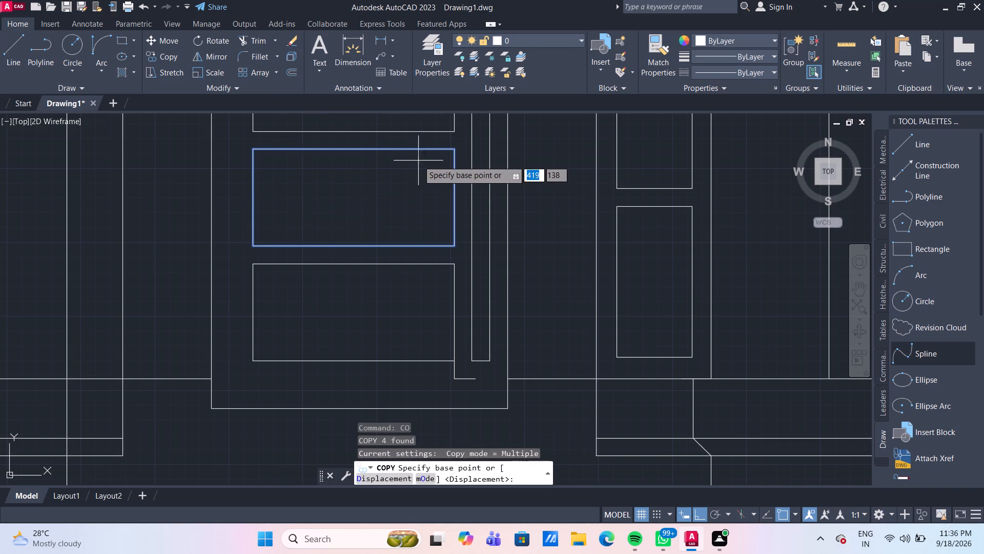
left_click(454, 151)
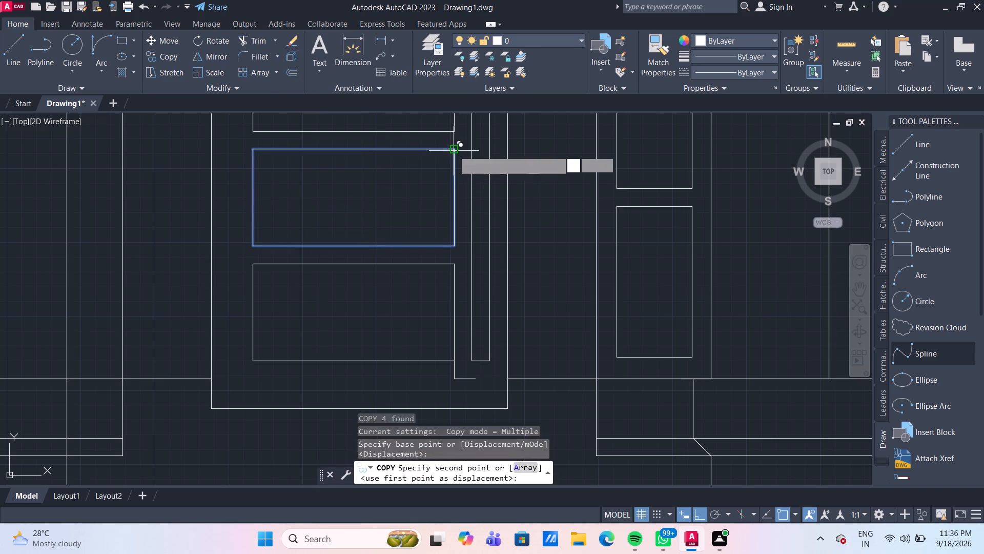
middle_click_drag(429, 263, 414, 186)
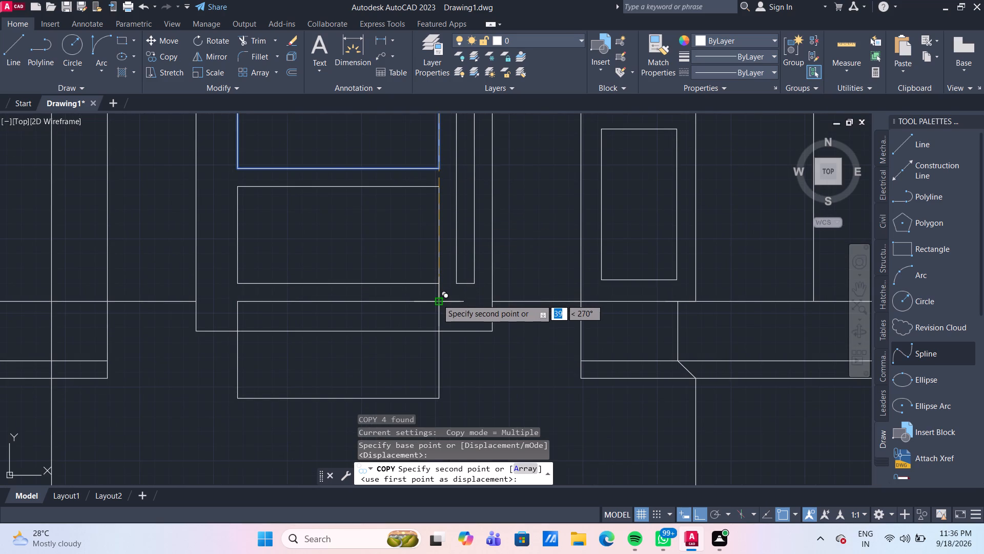
left_click(440, 302)
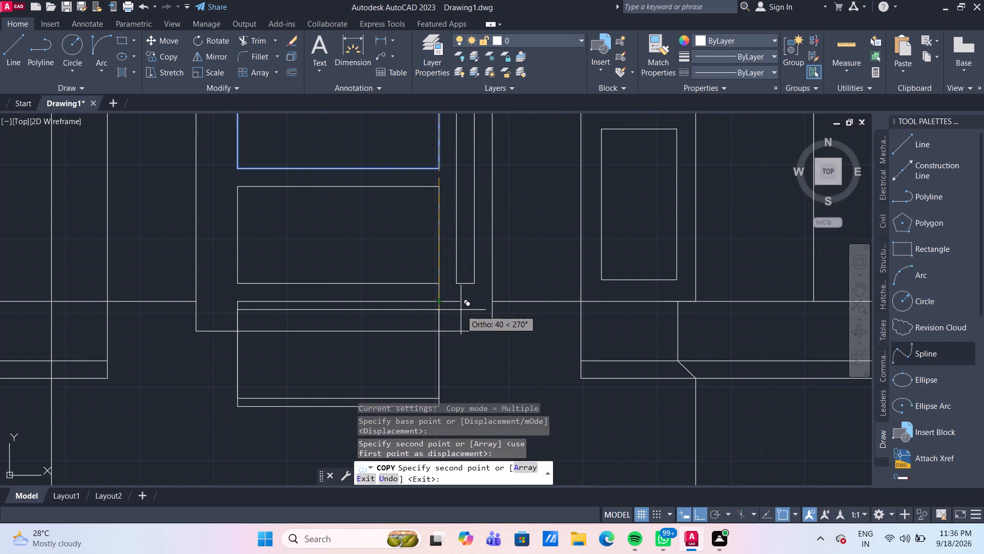
key("Escape")
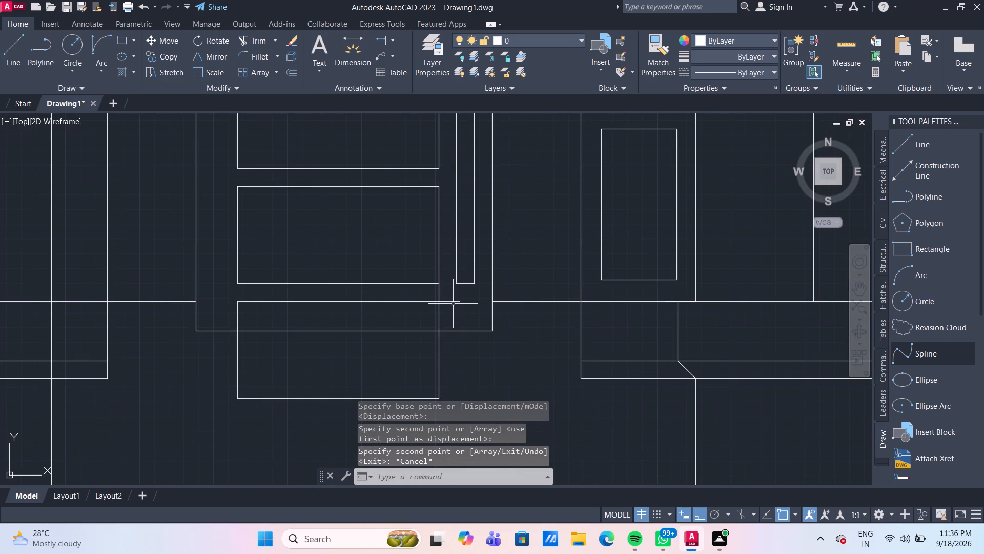
Delete the short horizontal and vertical guide lines at the new pane's upper-right corner.
left_click(454, 302)
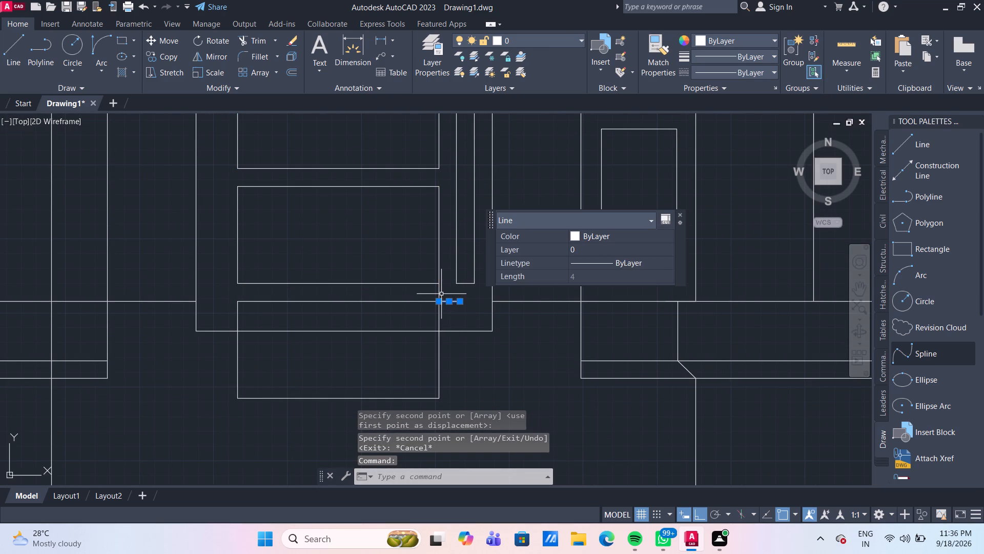
left_click(439, 294)
key("Delete")
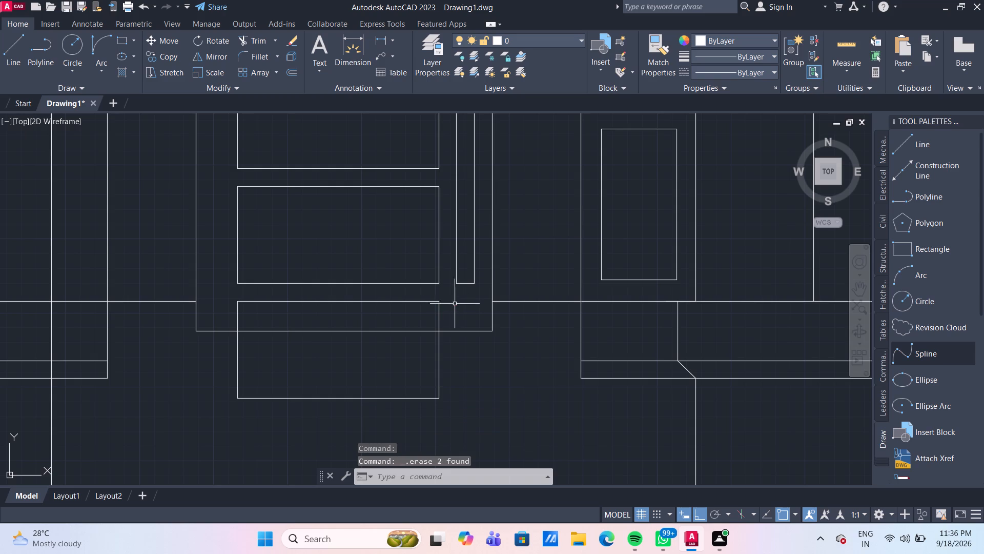
Draw a horizontal guide line from the new bottom pane's lower-right corner to just past the panel's right edge.
middle_click_drag(471, 319, 456, 284)
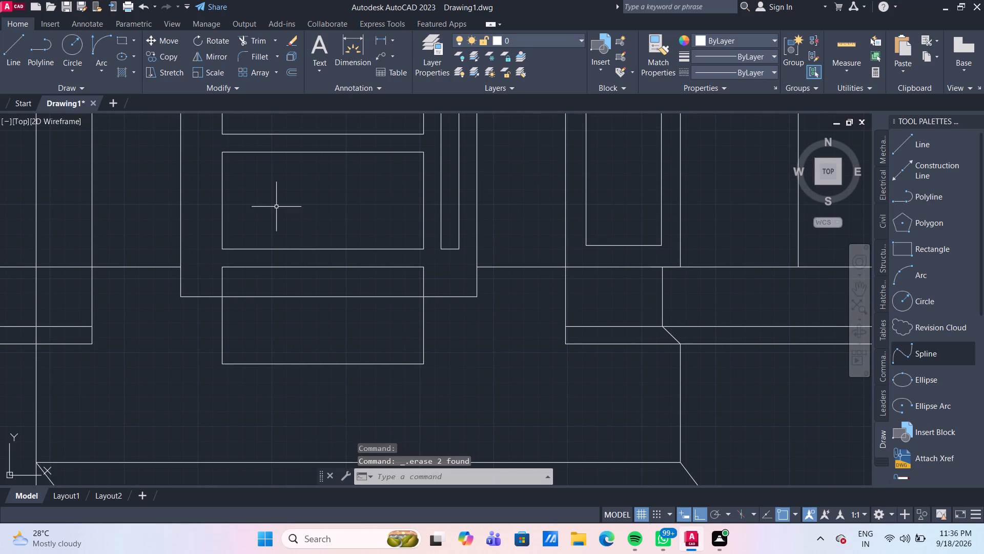
left_click(13, 49)
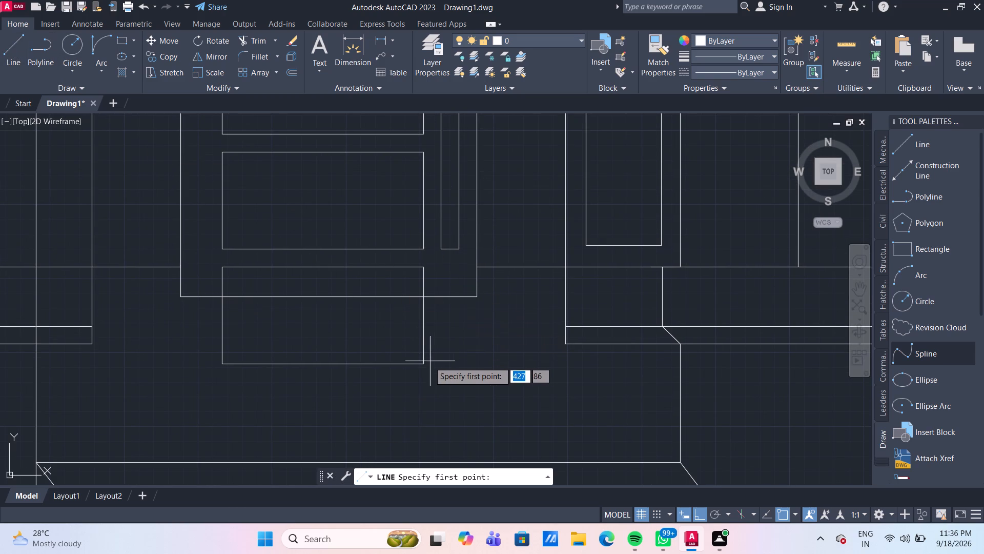
left_click(425, 363)
left_click(499, 365)
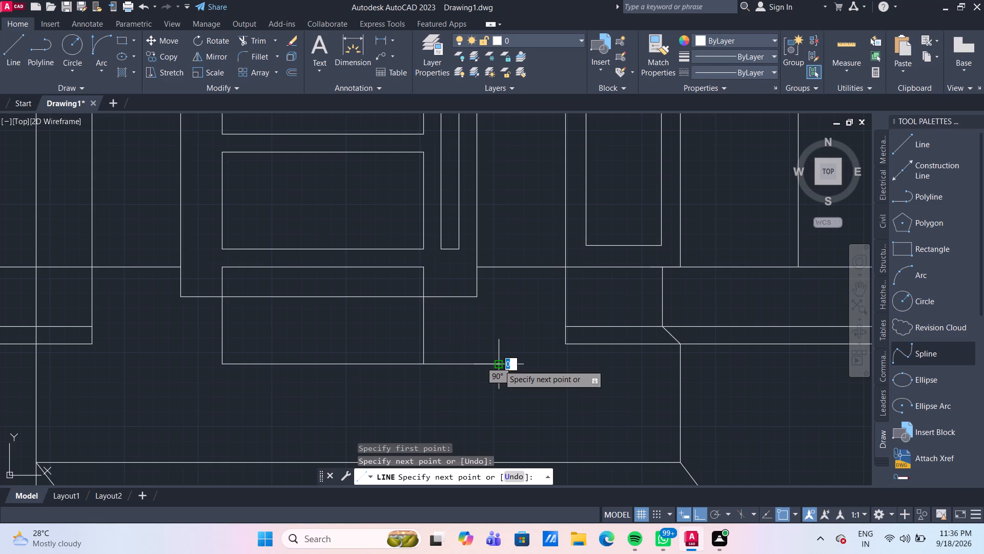
key("Escape")
Stretch the lower end of the narrow vertical strip straight down to the guide line level with the bottom pane's lower edge.
left_click(466, 251)
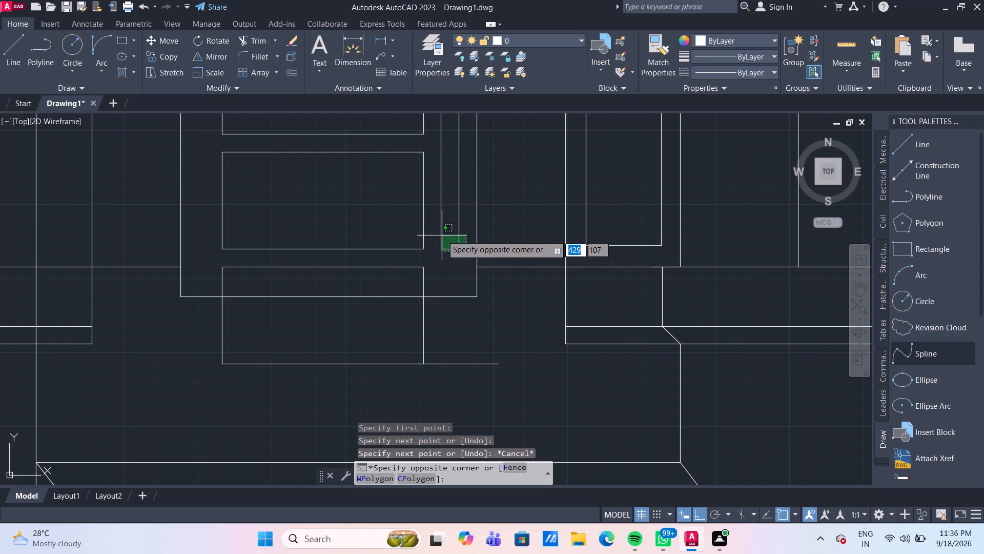
left_click(436, 231)
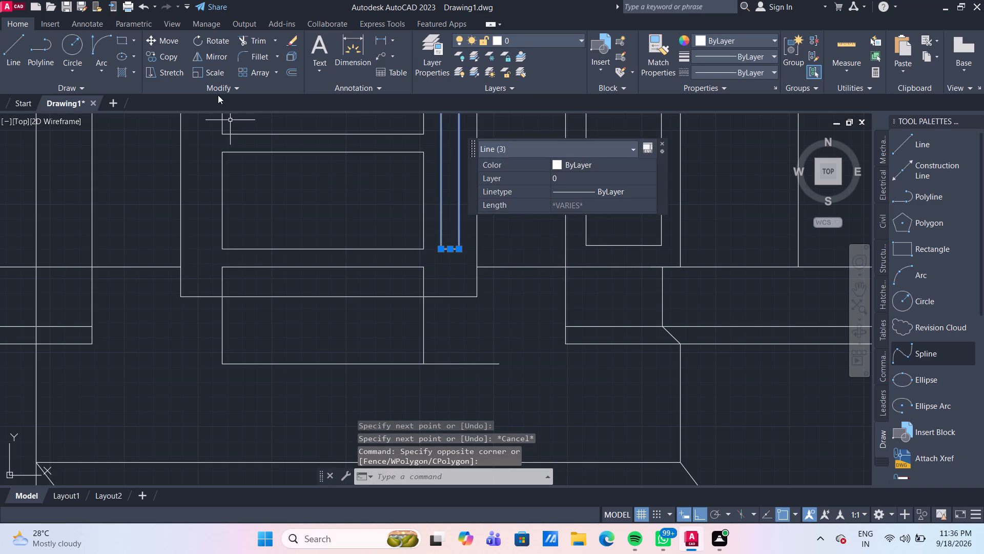
left_click(176, 74)
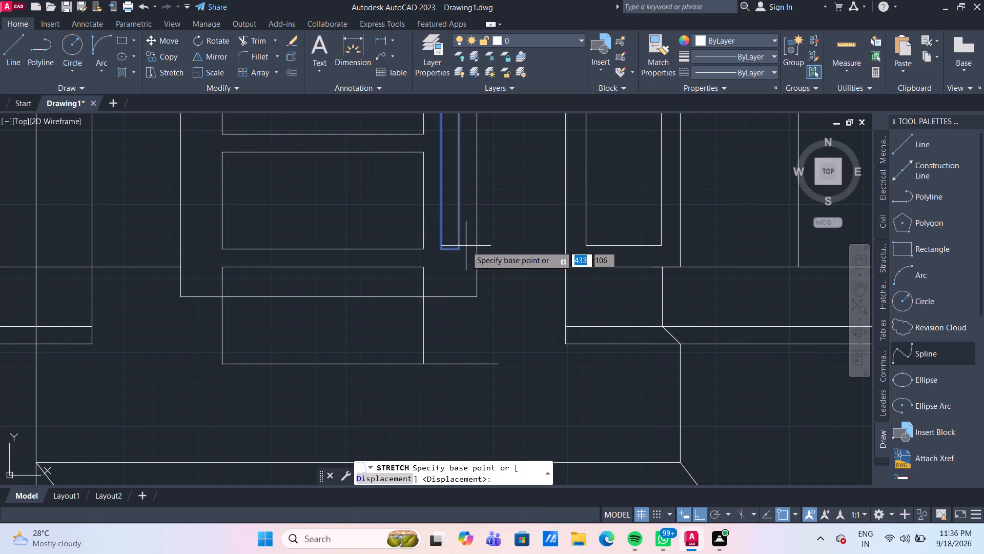
left_click(459, 246)
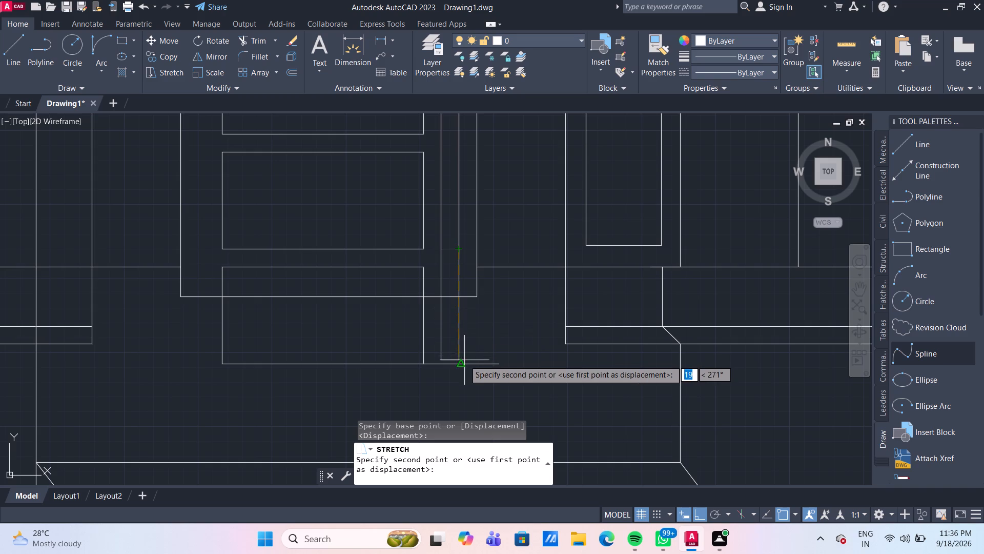
scroll(464, 364, "up", 2)
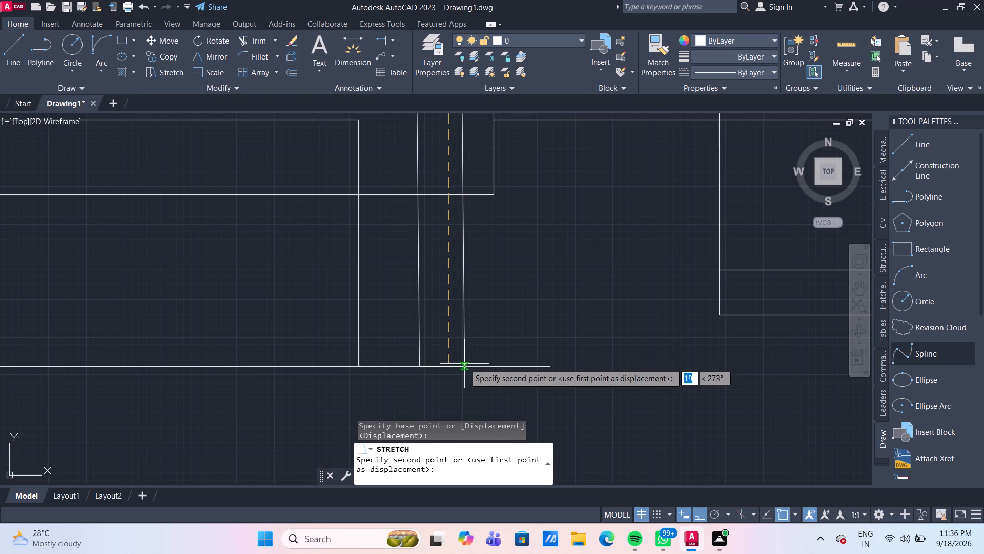
left_click(445, 366)
key("Escape")
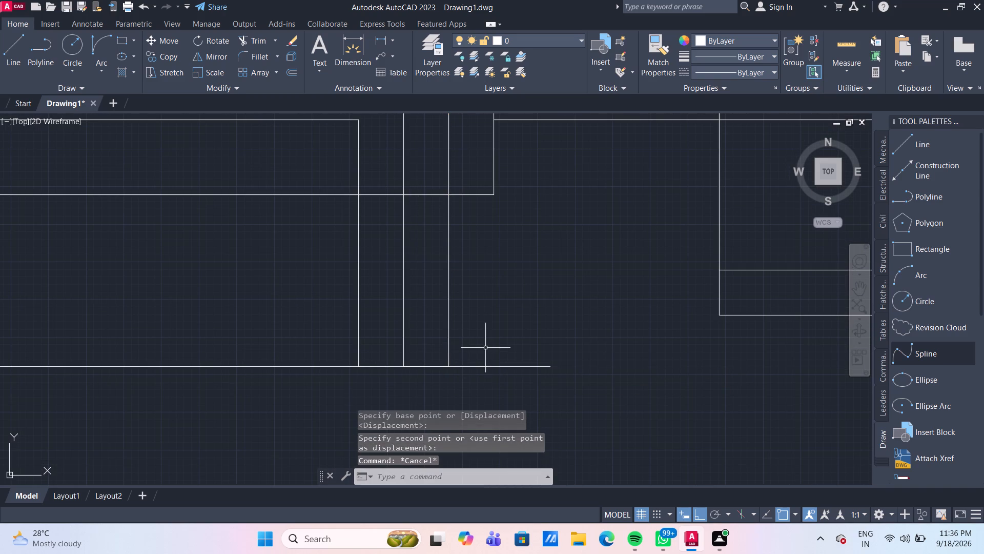
Delete the horizontal guide line running from the bottom pane's lower-right corner past the strip.
scroll(485, 348, "down", 4)
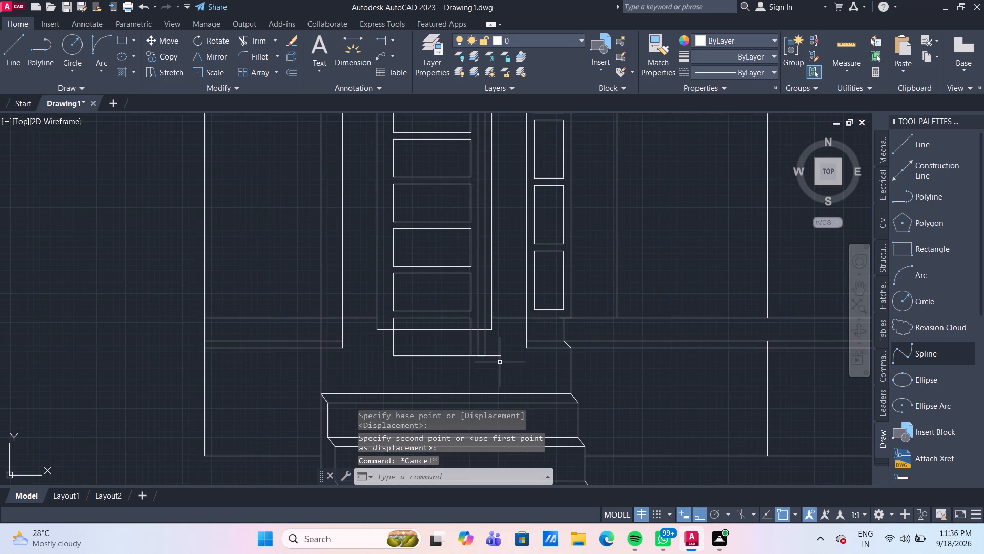
scroll(500, 362, "down", 2)
scroll(500, 362, "up", 2)
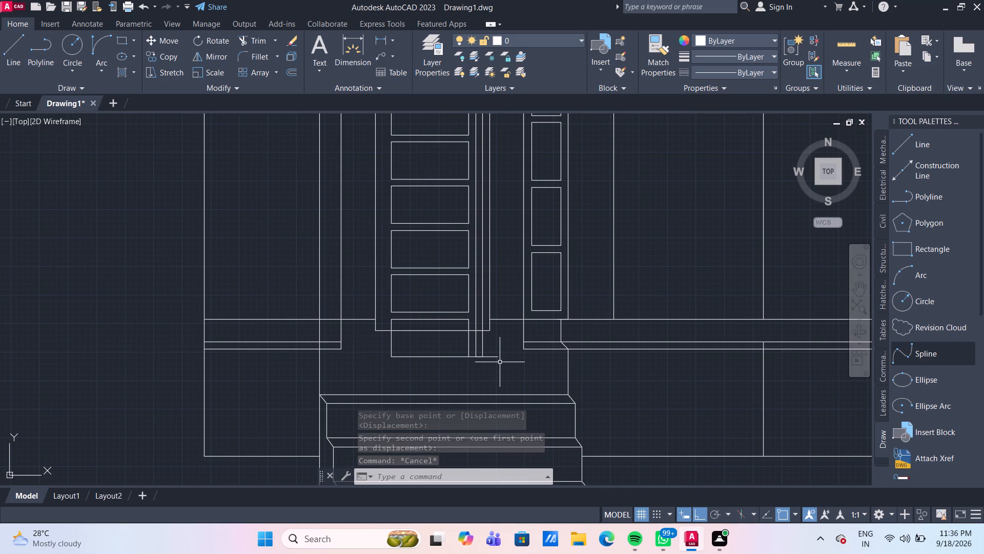
middle_click_drag(496, 370, 488, 340)
scroll(493, 364, "up", 1)
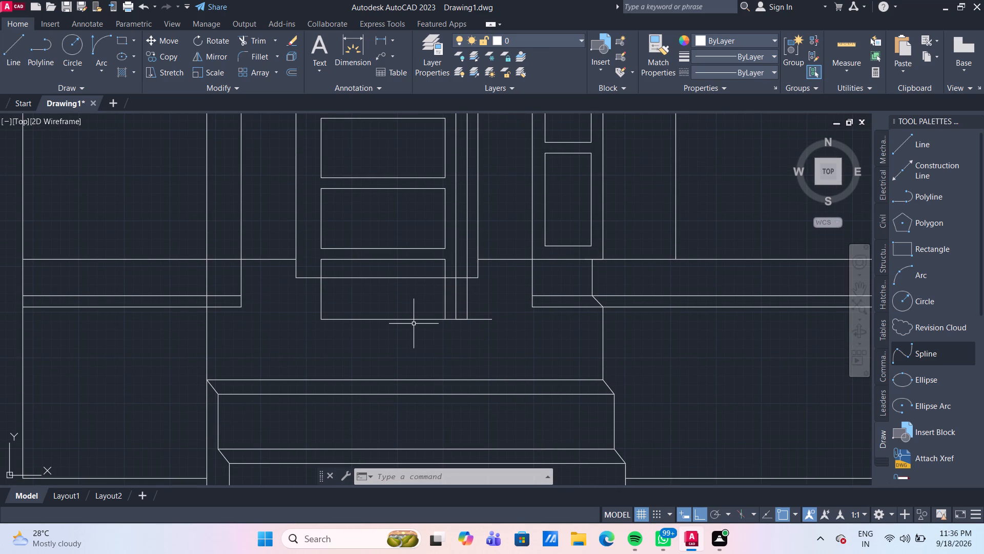
scroll(410, 324, "up", 1)
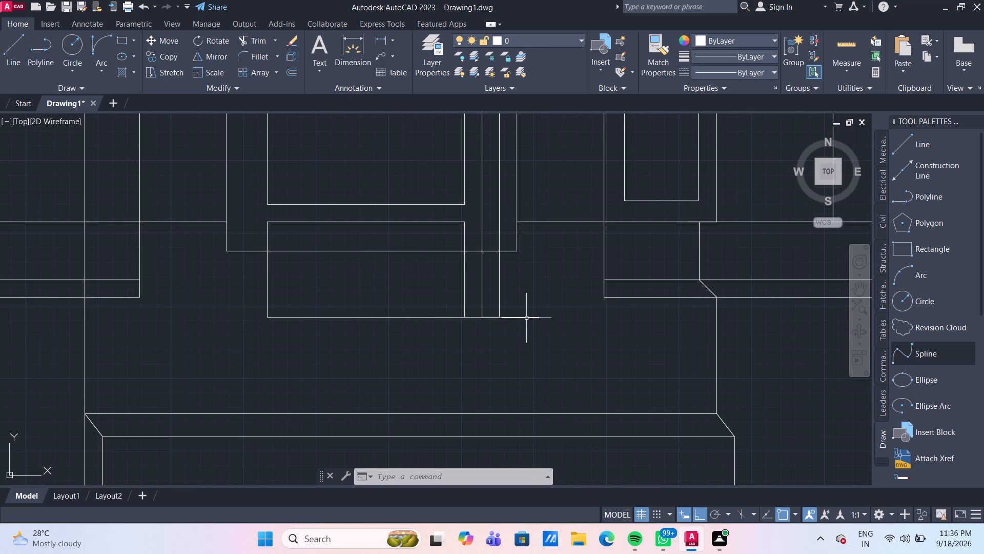
left_click(527, 319)
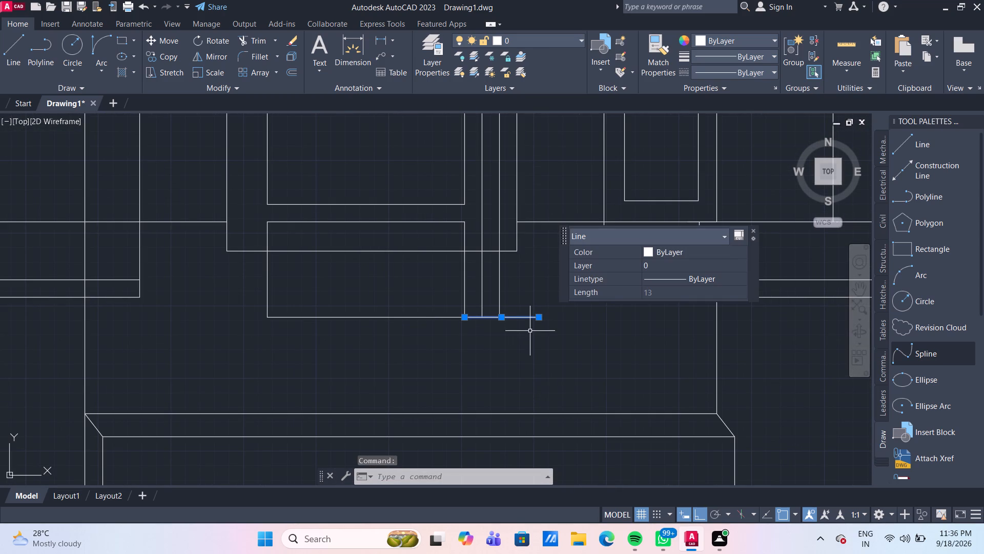
key("Delete")
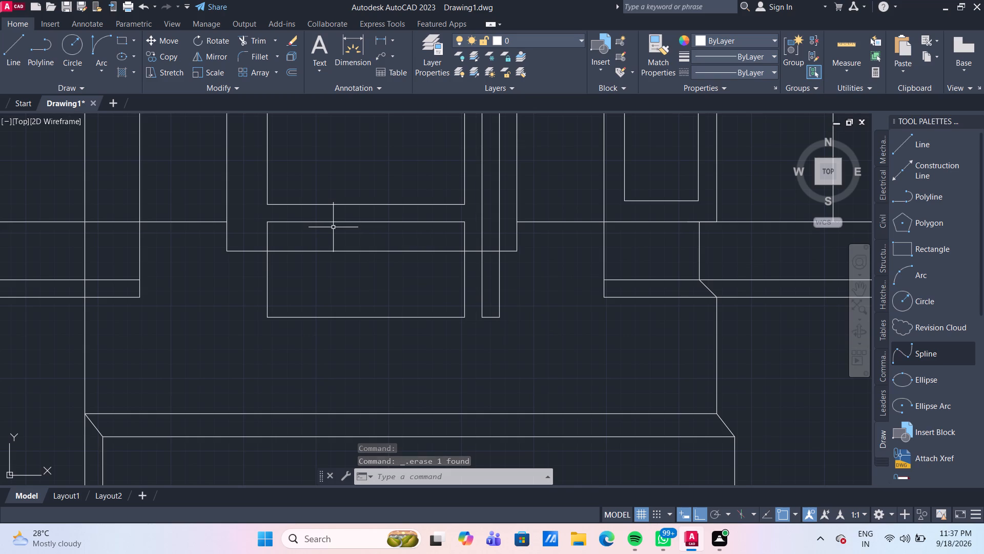
Quick-measure the distances around the entrance door, the wall bays beside it and the base band.
scroll(333, 227, "down", 2)
scroll(371, 283, "down", 1)
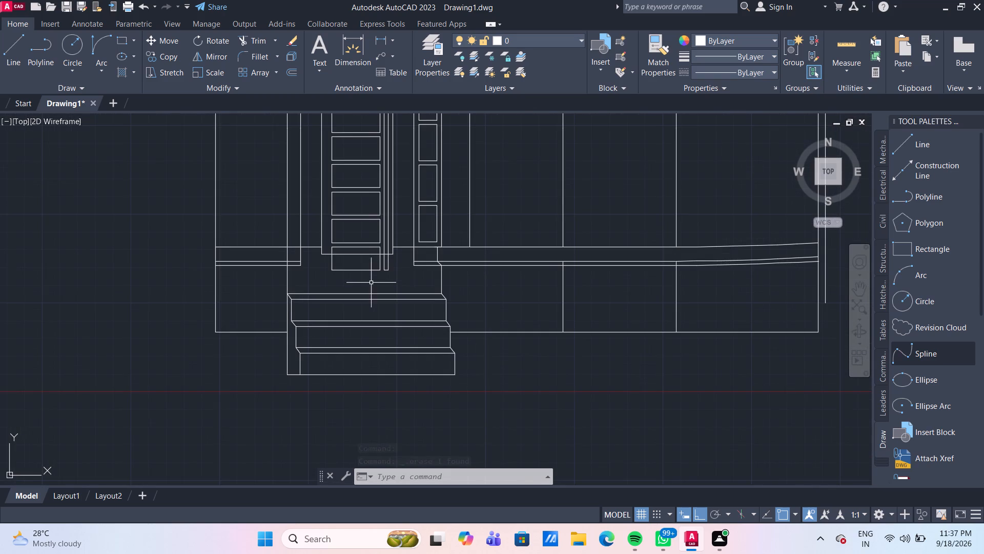
middle_click_drag(372, 282, 374, 345)
scroll(377, 342, "up", 1)
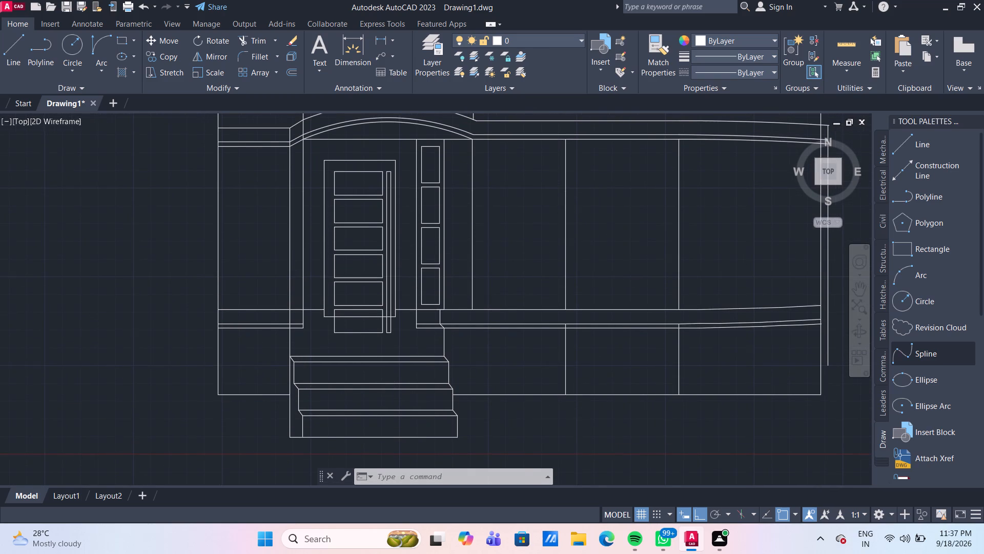
scroll(377, 339, "up", 1)
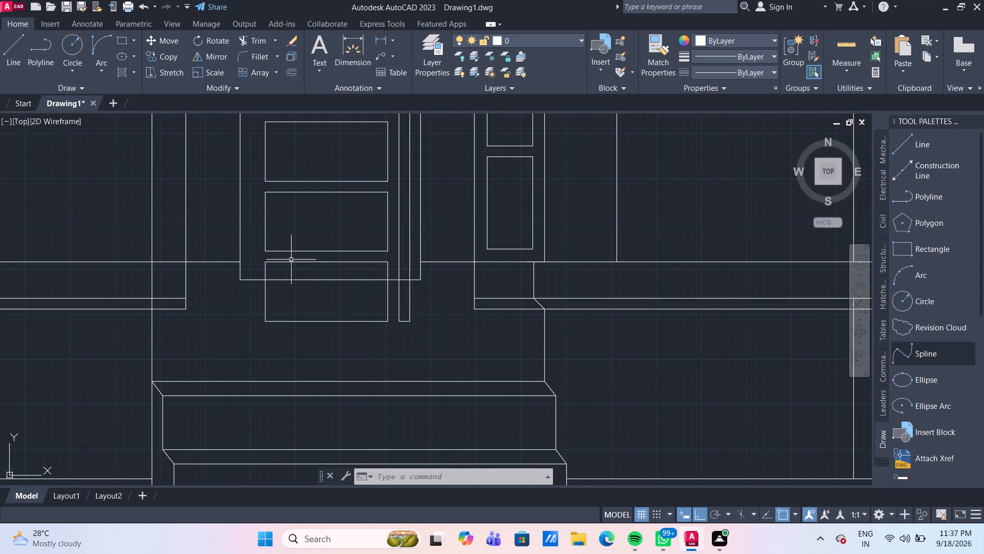
scroll(382, 225, "down", 1)
middle_click_drag(381, 225, 354, 393)
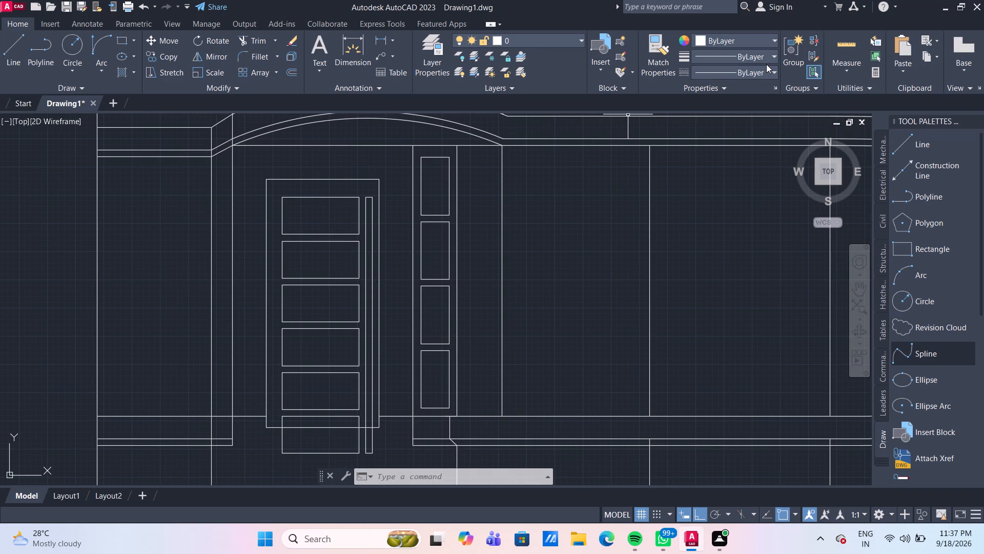
left_click(844, 44)
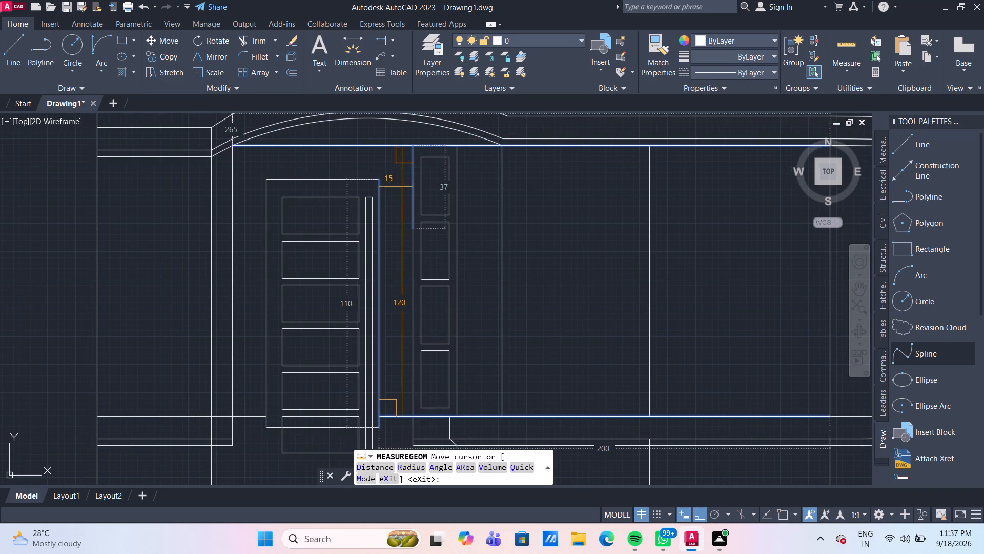
scroll(357, 193, "down", 1)
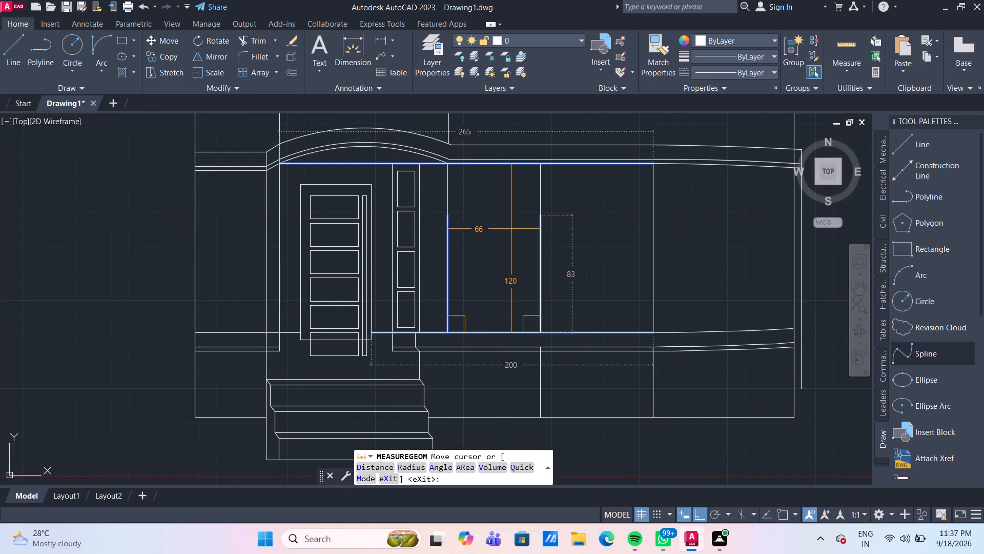
middle_click_drag(507, 256, 485, 183)
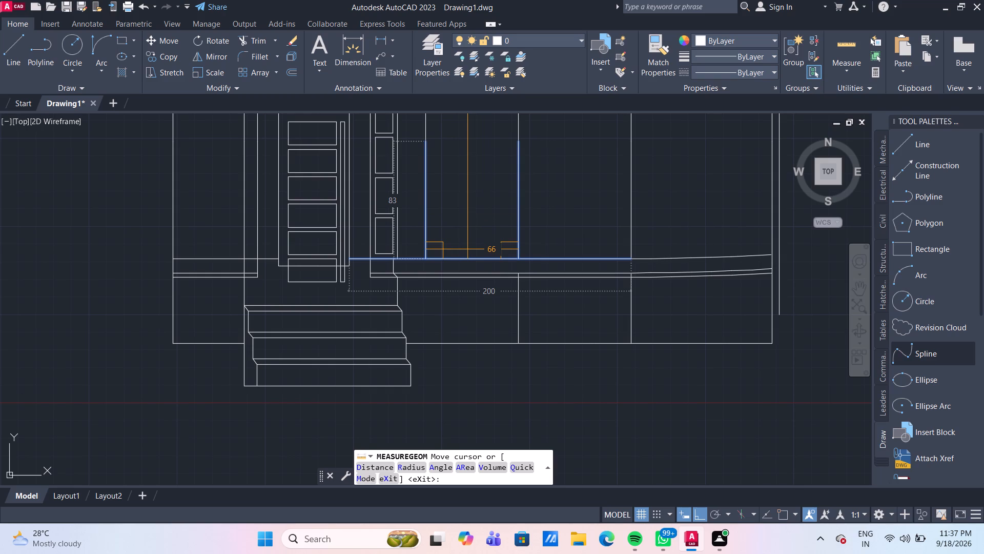
key("Escape")
Offset the lower edge of the bottom door pane 8 units downward.
scroll(318, 292, "up", 1)
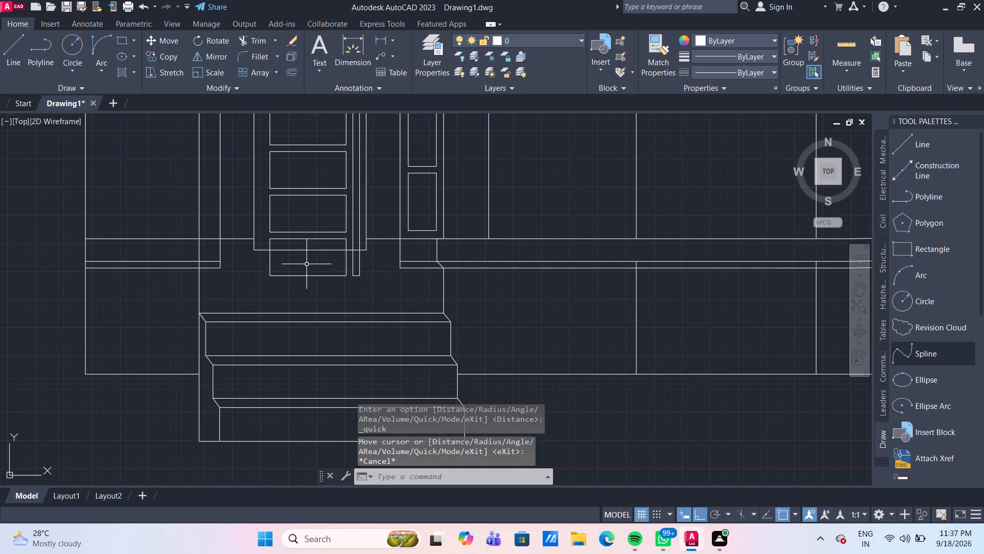
left_click(303, 250)
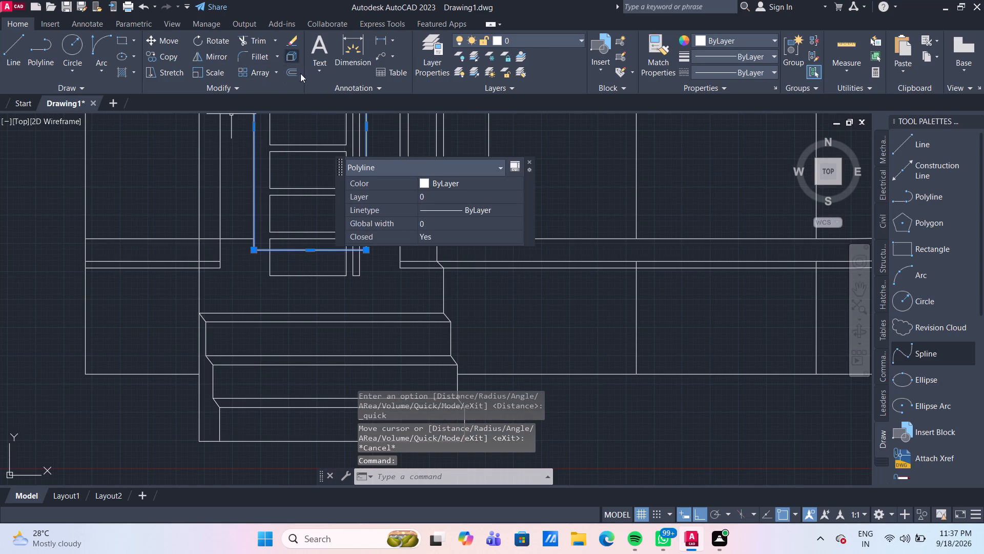
key("Escape")
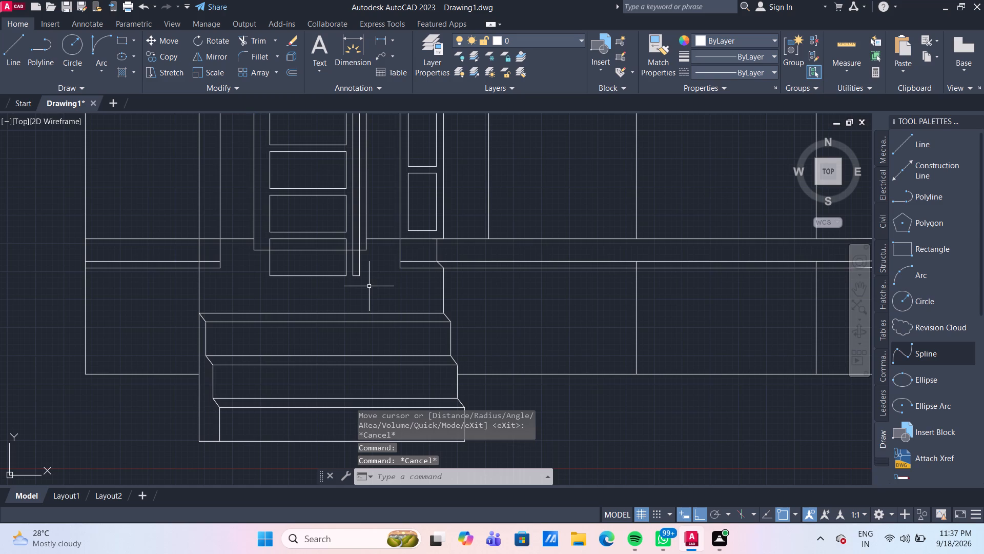
key("o")
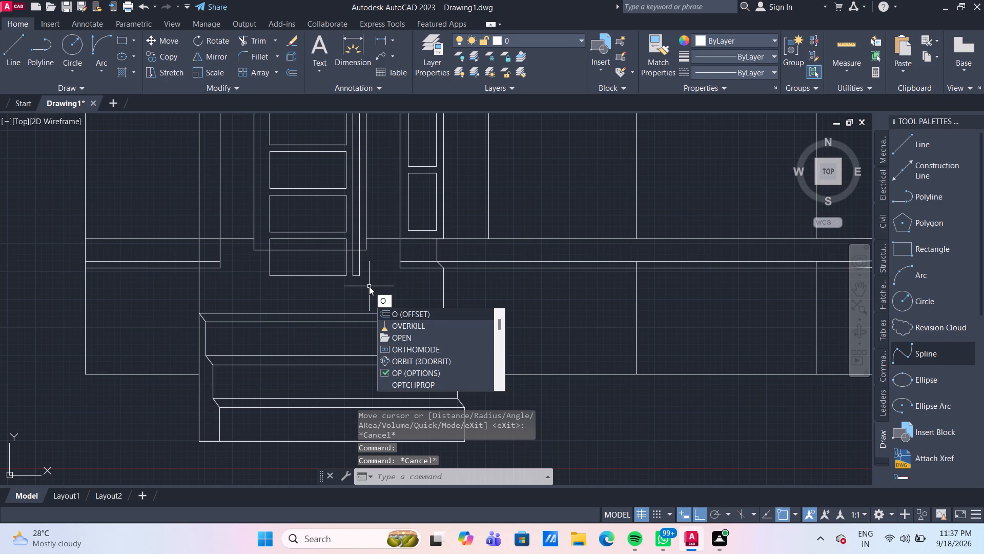
key("Return")
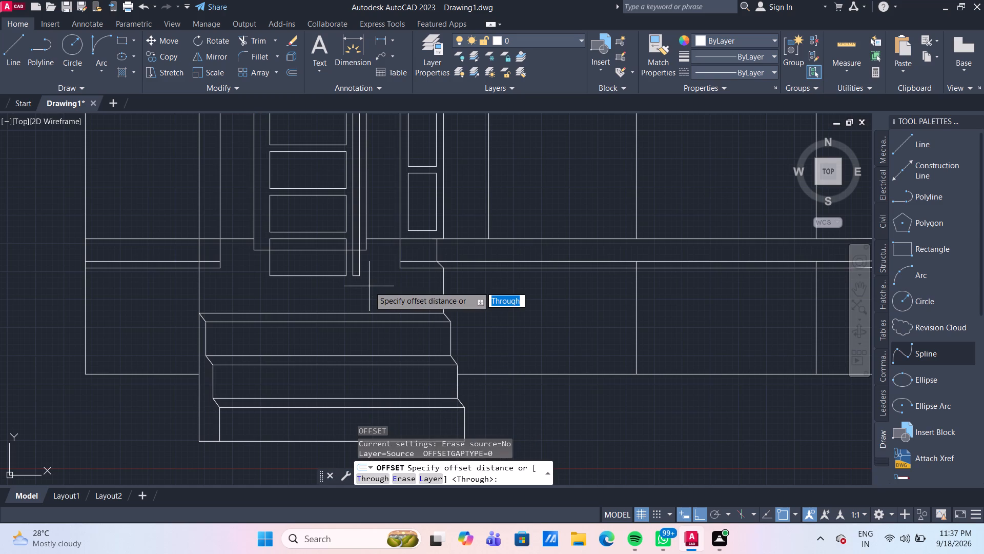
key("Return")
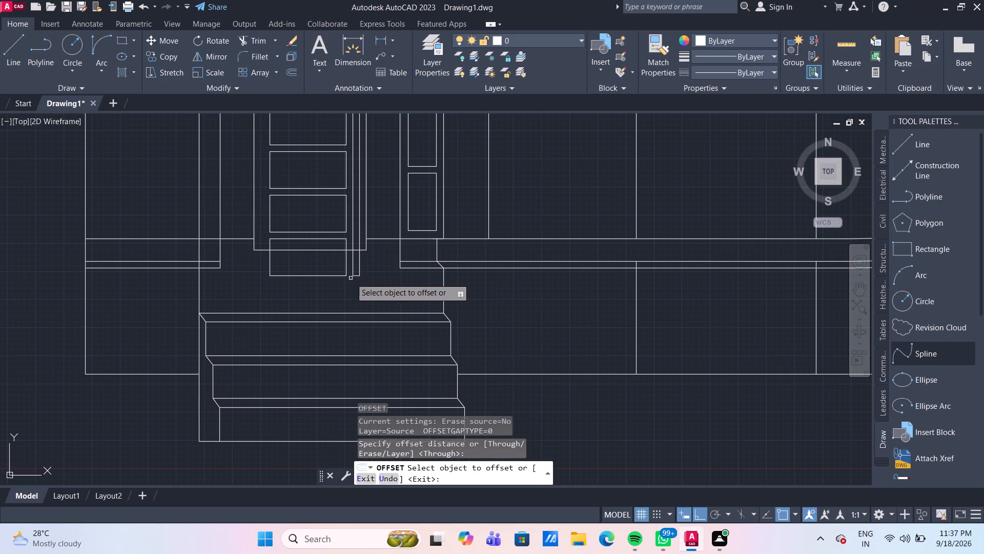
left_click(343, 276)
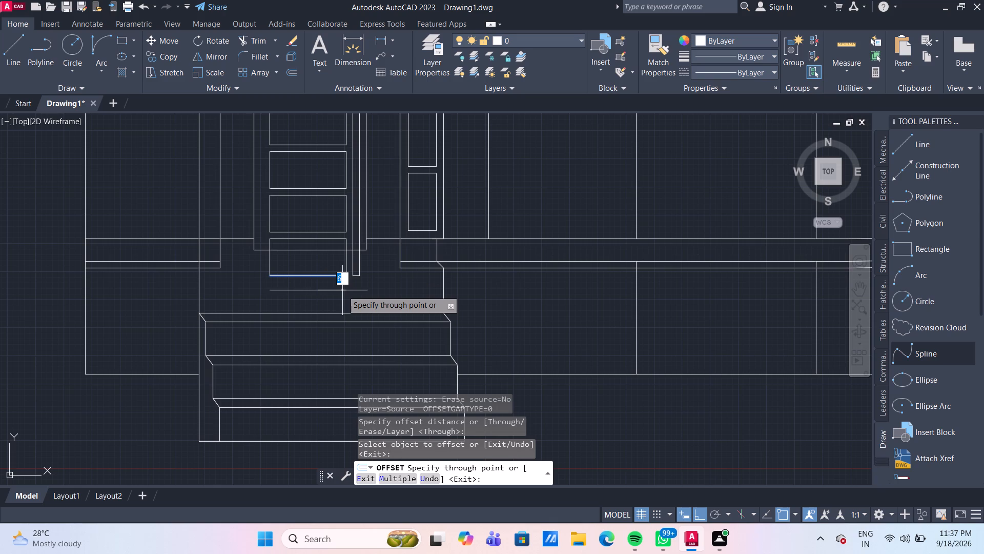
key("8")
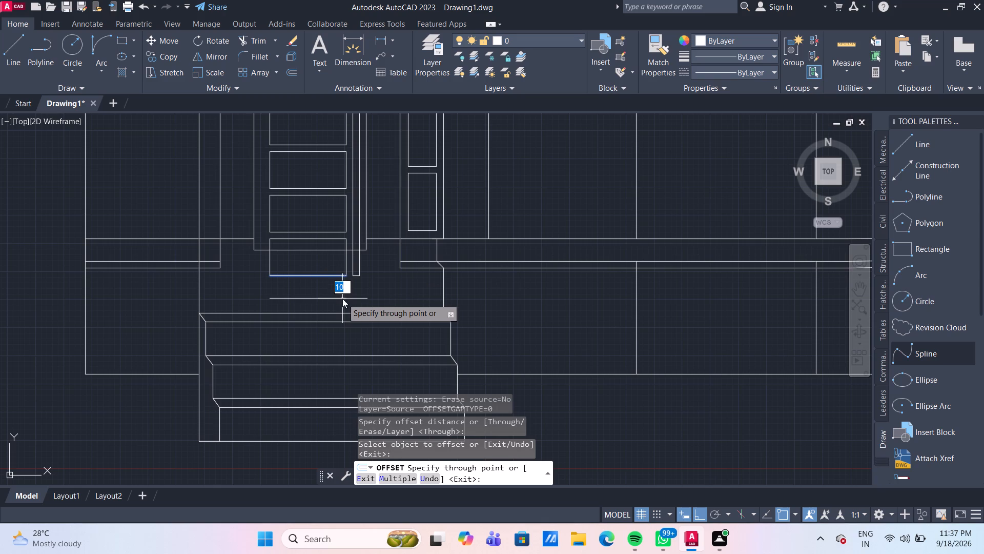
key("Return")
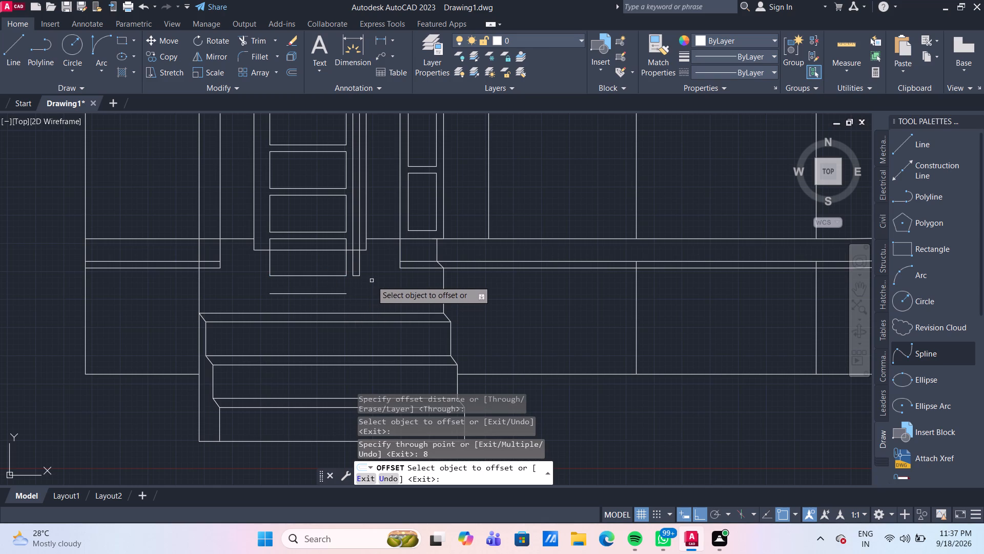
key("Escape")
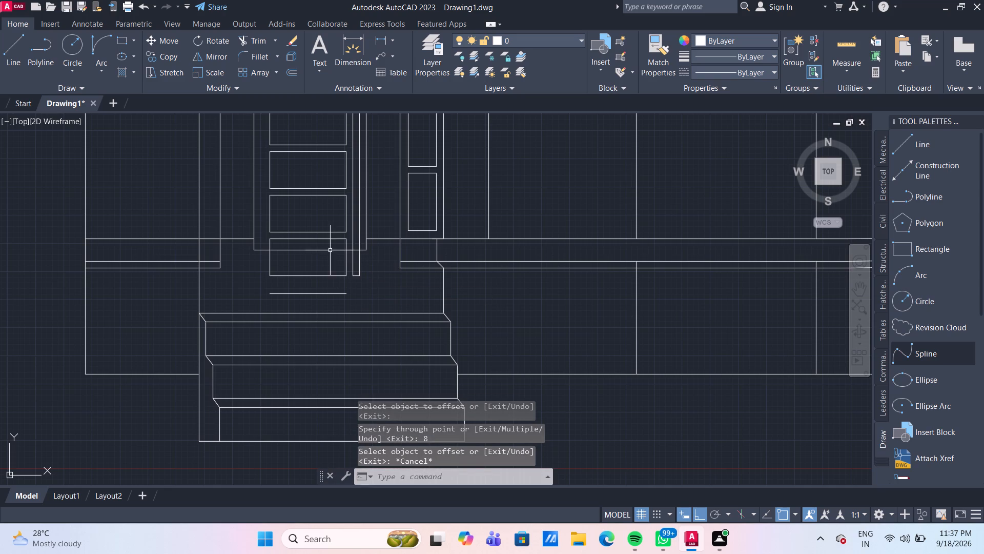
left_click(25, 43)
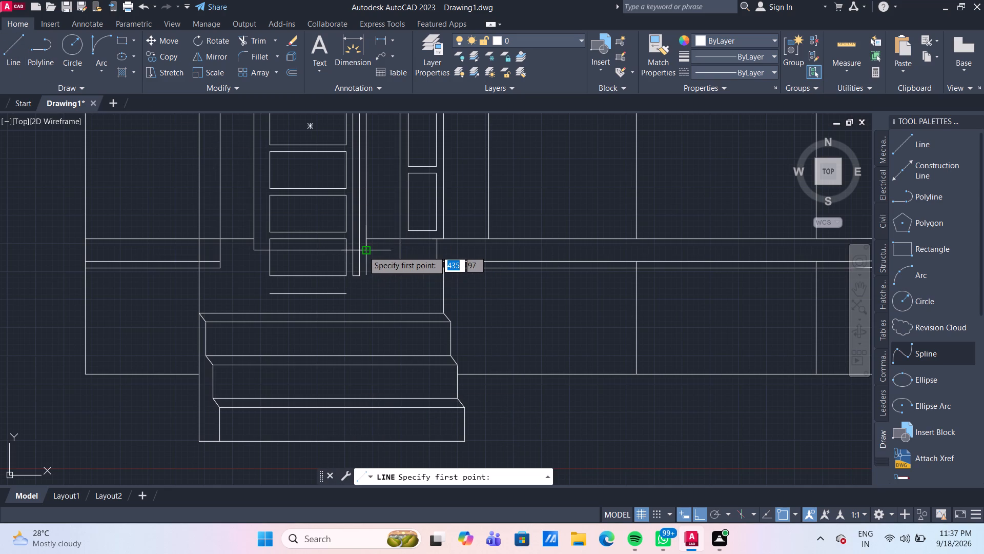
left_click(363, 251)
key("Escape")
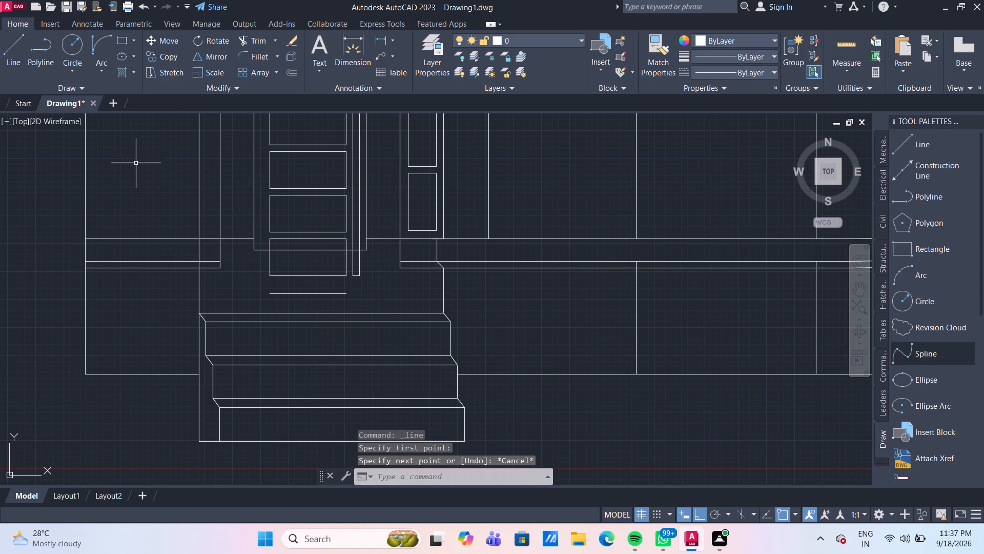
Draw a vertical line about 25 units straight down from the door frame's lower-left corner, ending just above the top step.
left_click(10, 56)
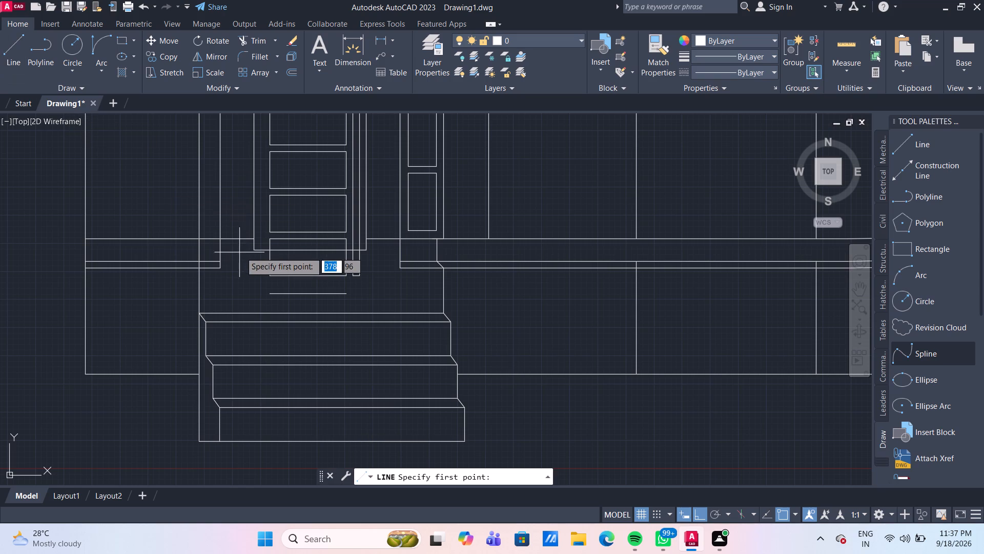
left_click_drag(251, 250, 252, 255)
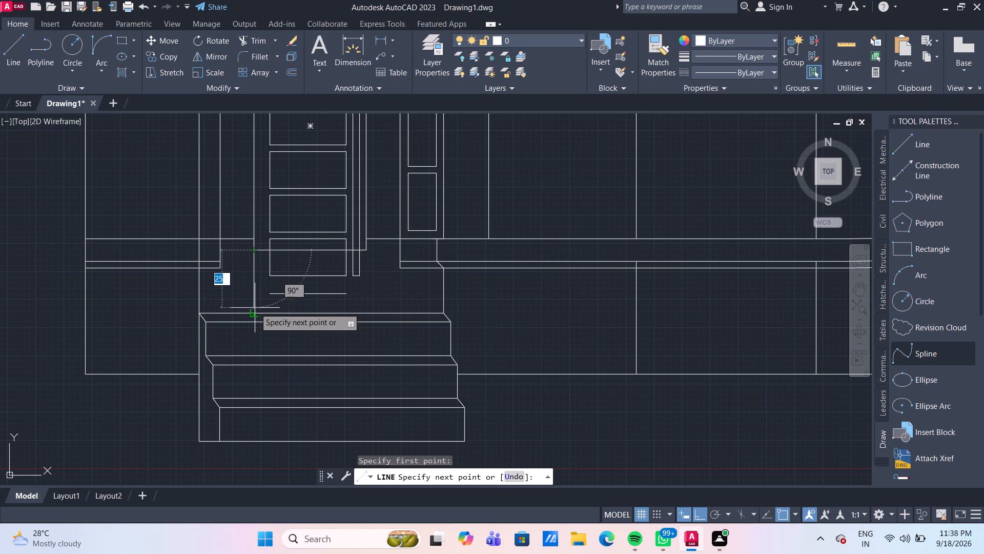
left_click(252, 306)
key("Escape")
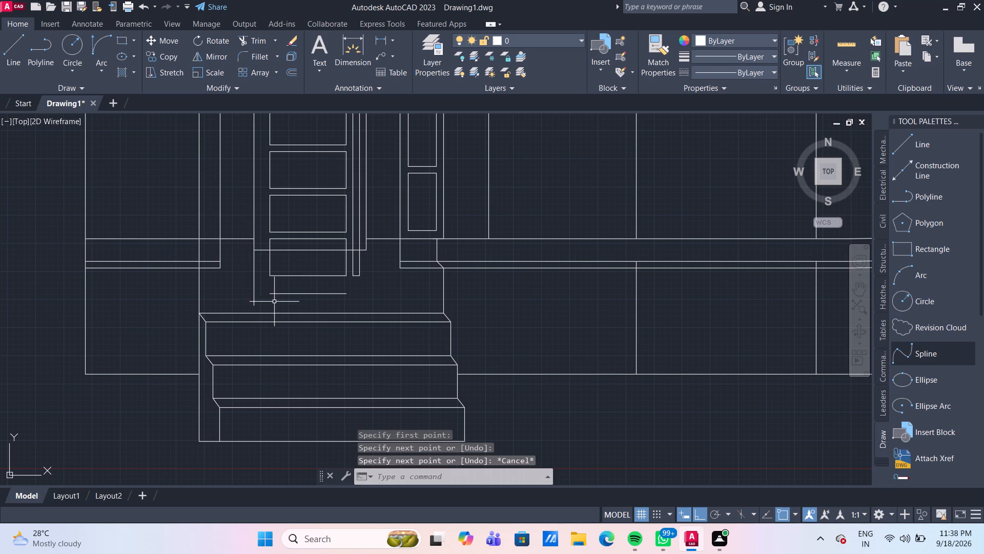
Lengthen the offset line below the bottom pane leftward until its end passes the new vertical line.
left_click(279, 295)
left_click_drag(266, 294, 247, 294)
left_click(243, 294)
key("Escape")
key("Escape")
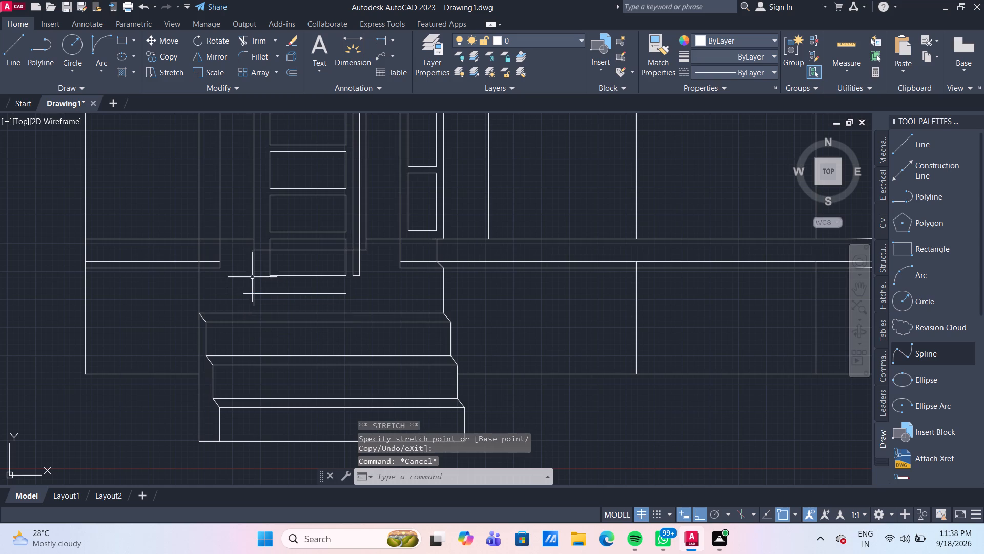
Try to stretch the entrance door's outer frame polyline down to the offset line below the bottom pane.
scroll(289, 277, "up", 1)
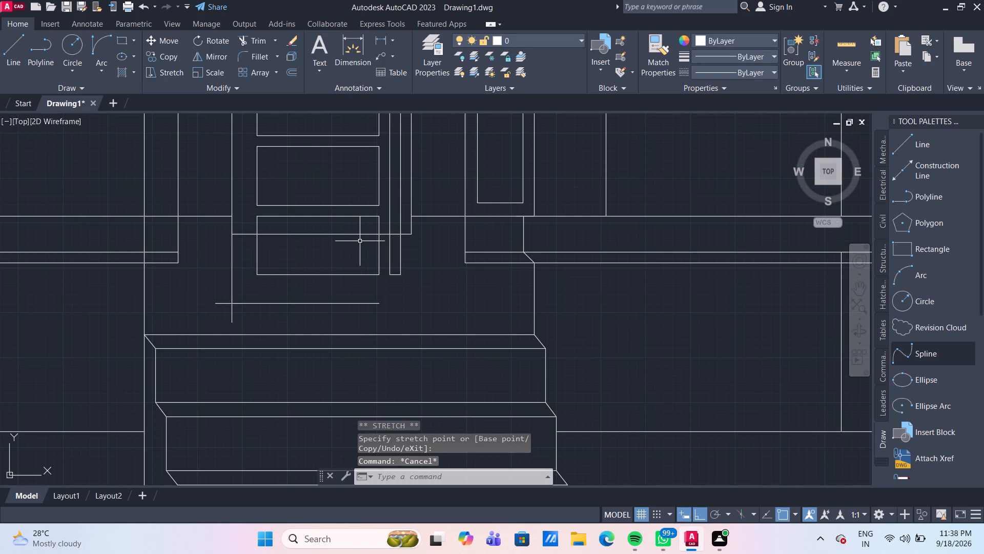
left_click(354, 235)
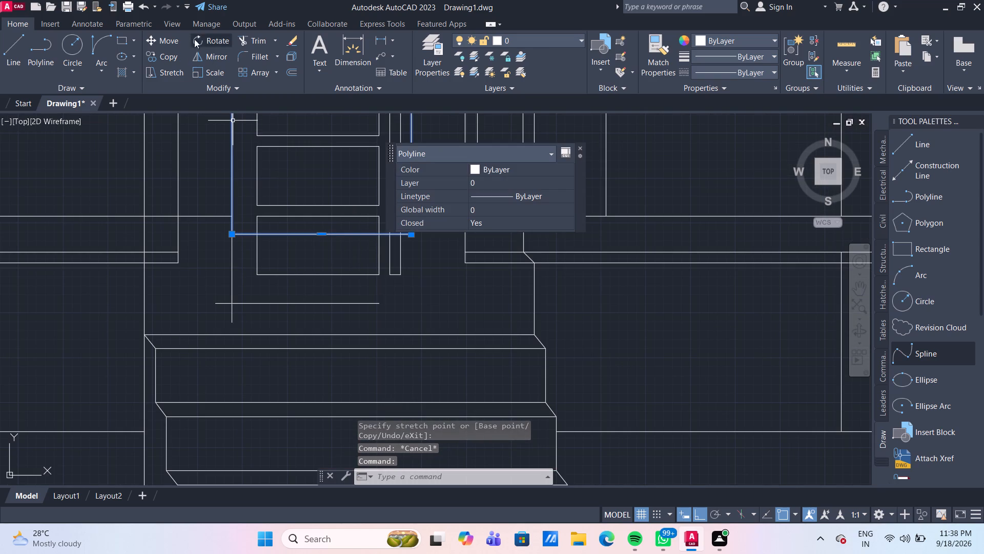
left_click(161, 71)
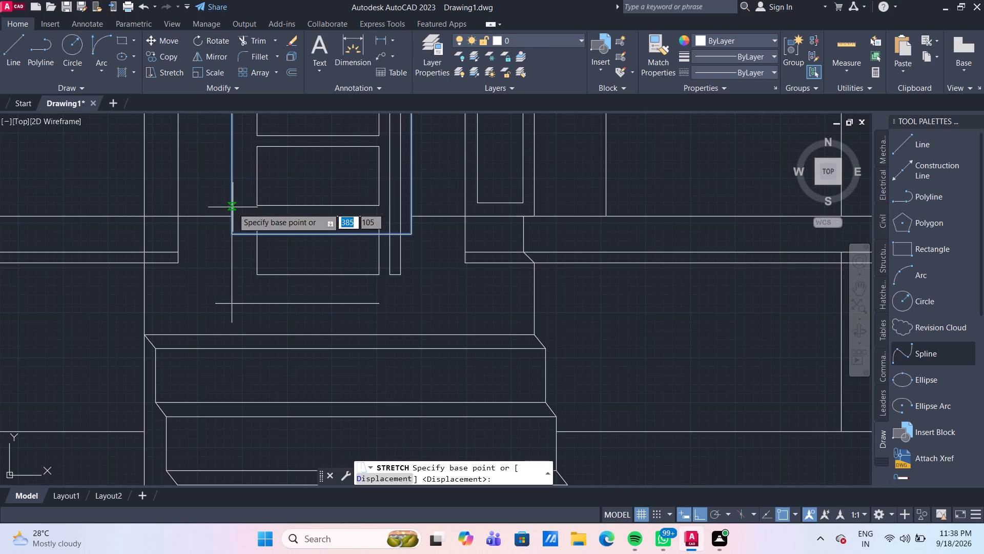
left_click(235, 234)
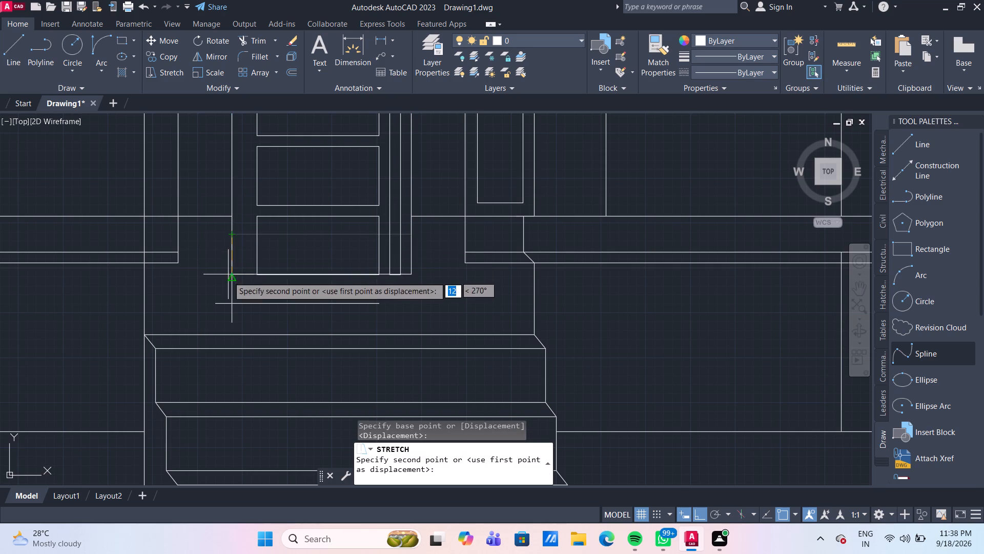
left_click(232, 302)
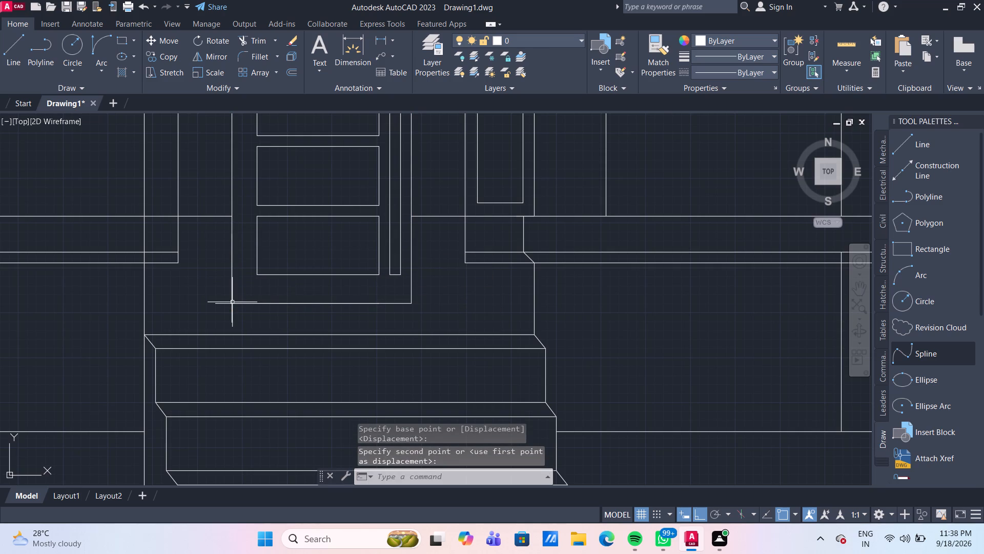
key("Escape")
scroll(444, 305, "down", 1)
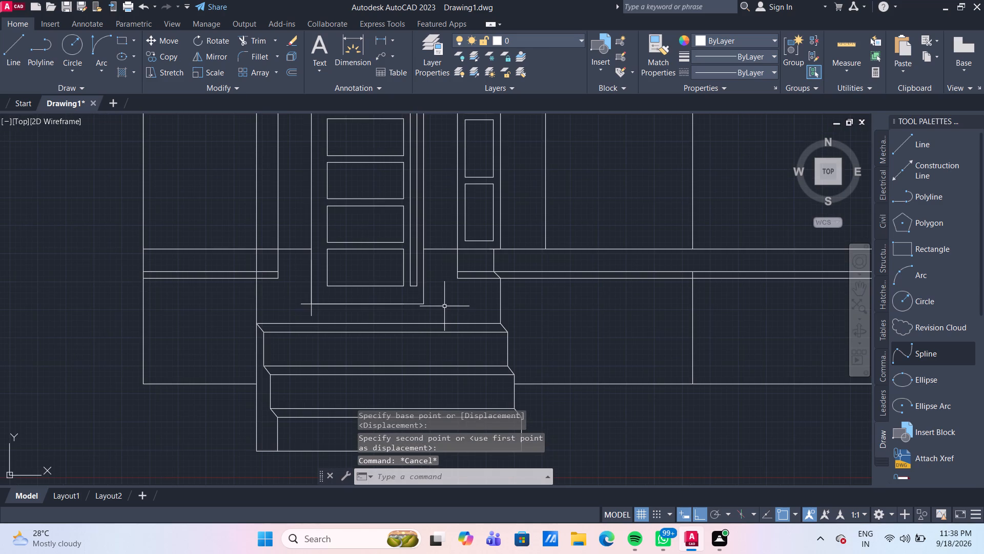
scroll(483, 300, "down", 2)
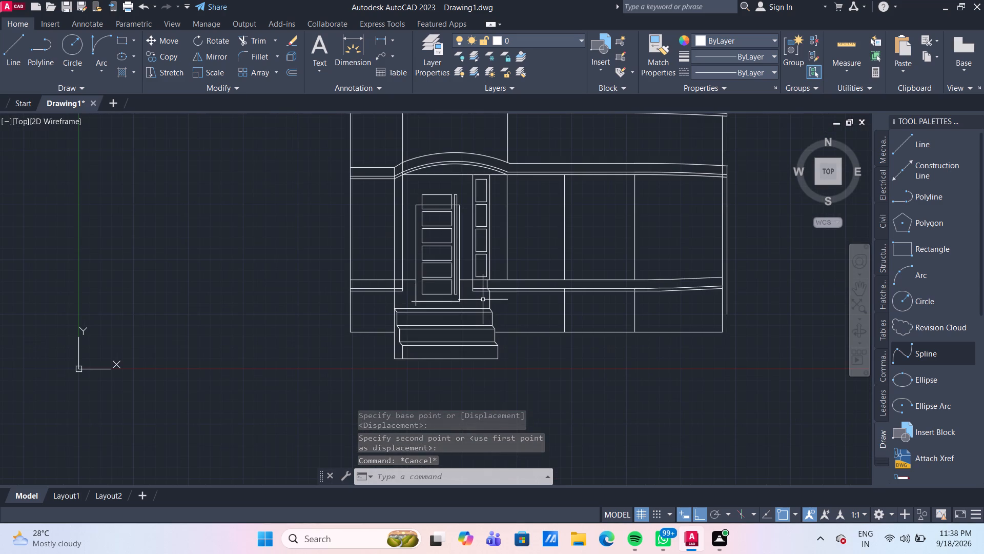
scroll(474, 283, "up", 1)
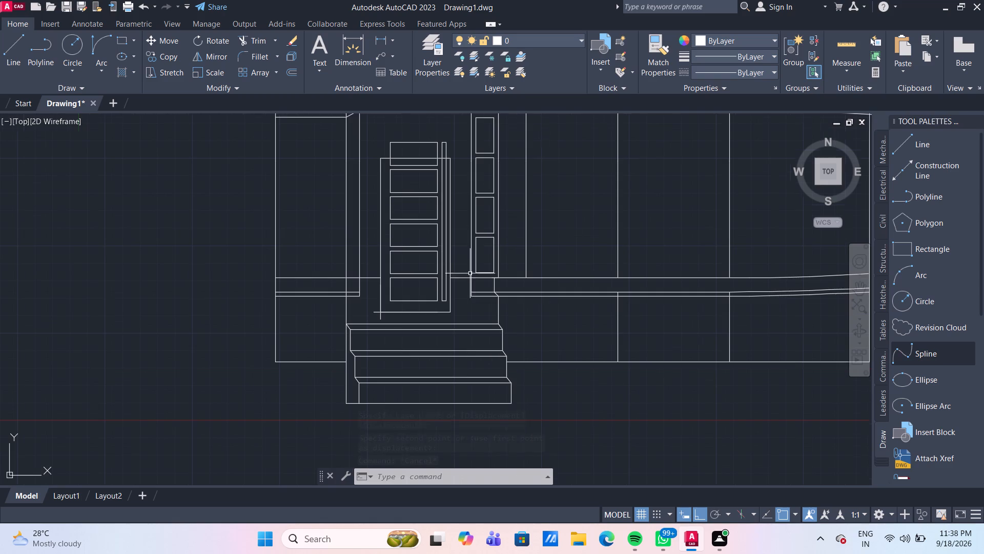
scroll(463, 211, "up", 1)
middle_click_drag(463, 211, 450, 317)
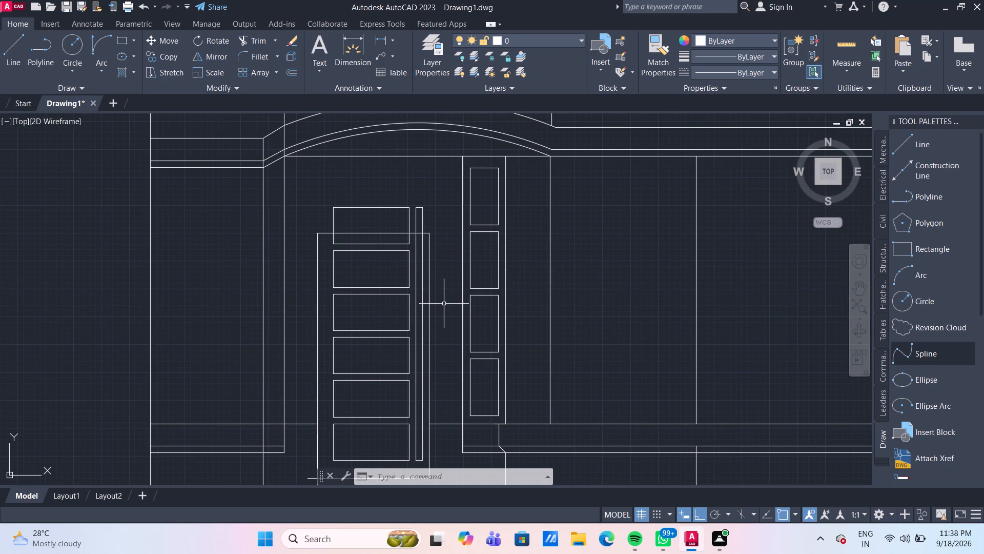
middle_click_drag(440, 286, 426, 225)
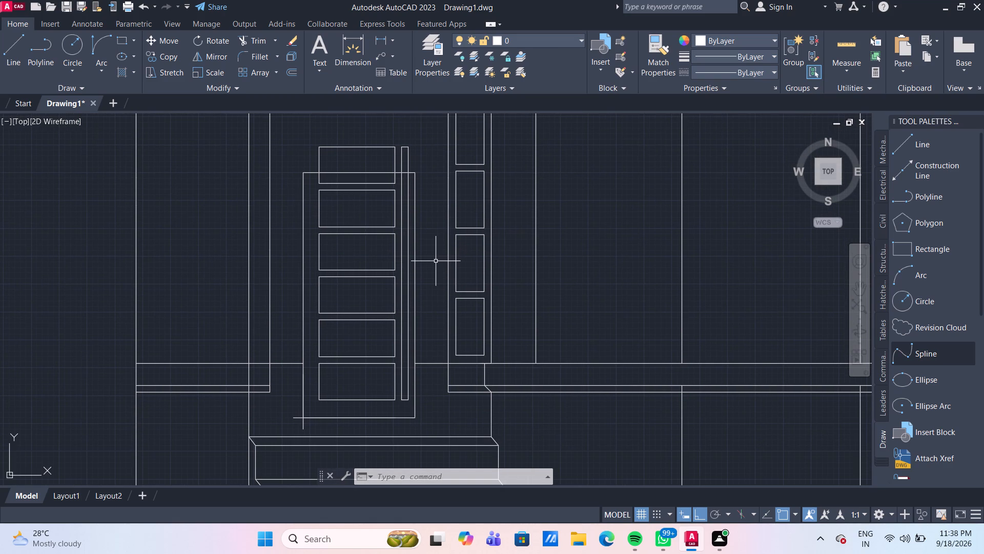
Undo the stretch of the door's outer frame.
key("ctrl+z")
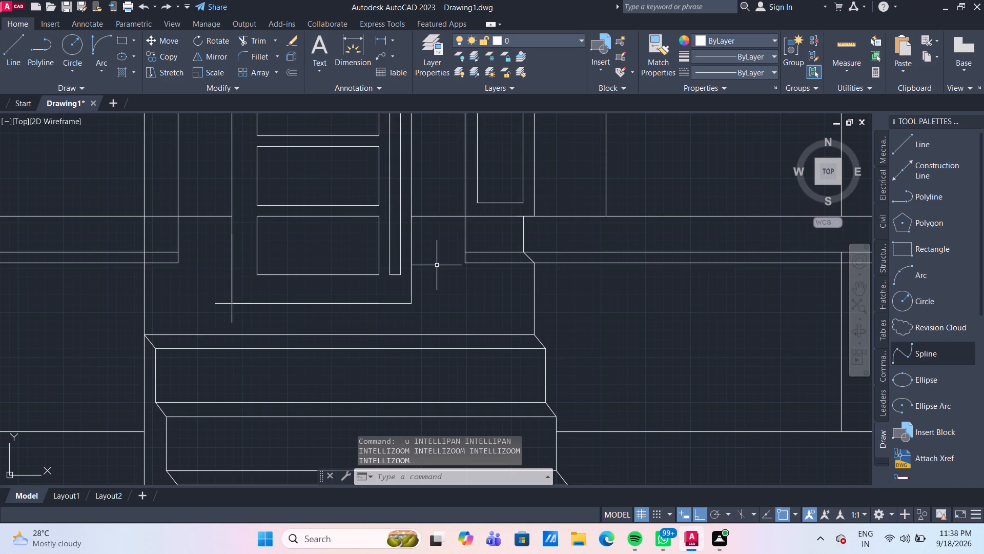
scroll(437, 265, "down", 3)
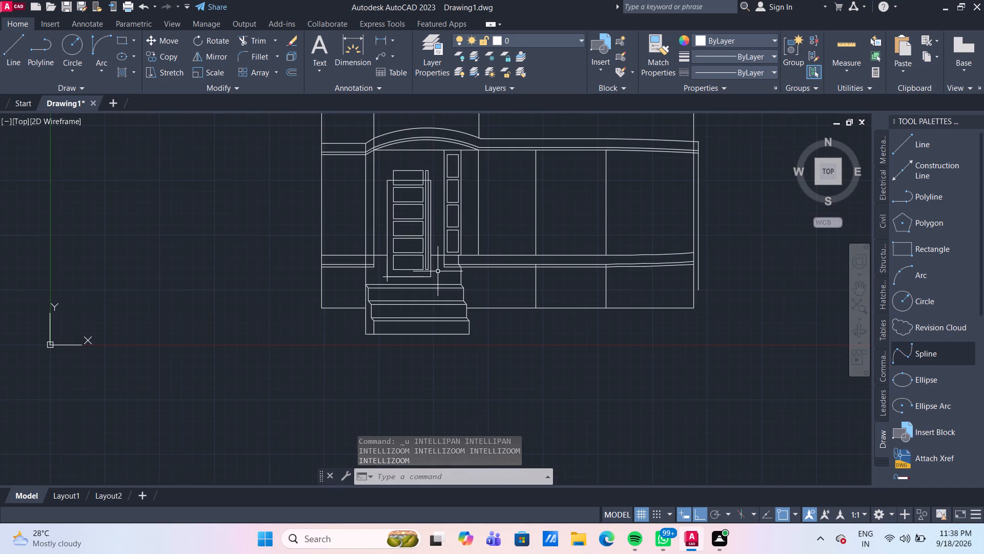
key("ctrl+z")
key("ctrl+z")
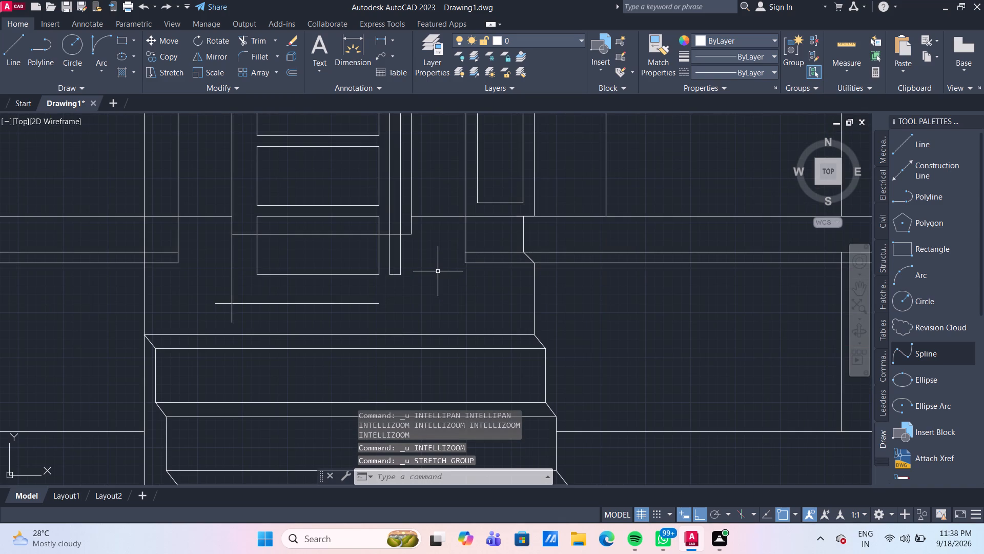
Explode the entrance door's outer frame polyline into separate lines.
scroll(438, 271, "down", 4)
scroll(438, 272, "up", 2)
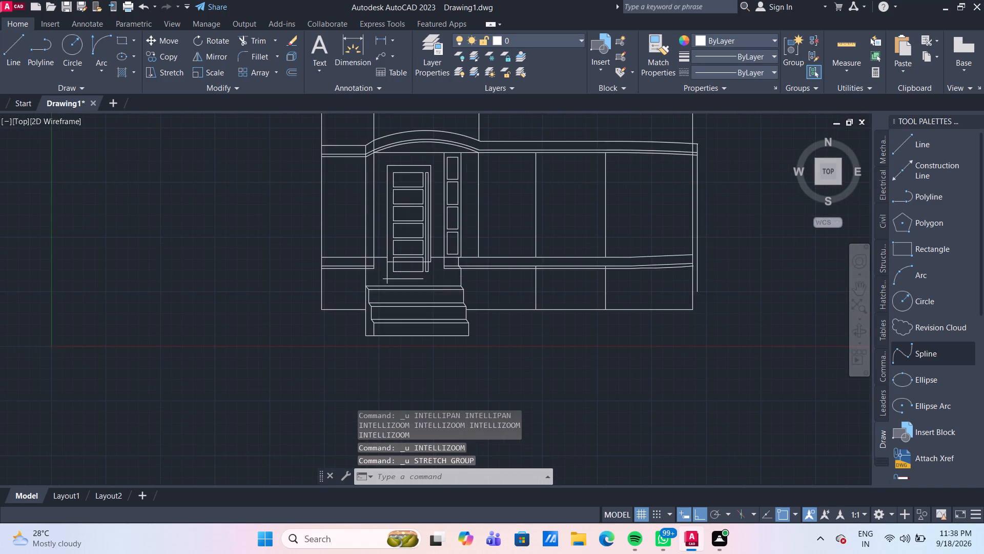
scroll(434, 288, "up", 3)
middle_click_drag(424, 221, 442, 271)
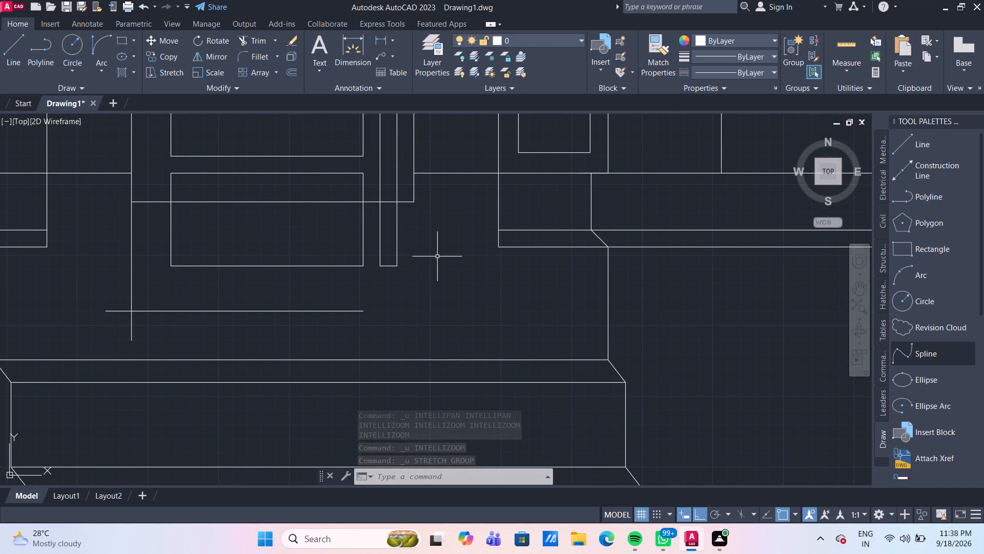
left_click(408, 203)
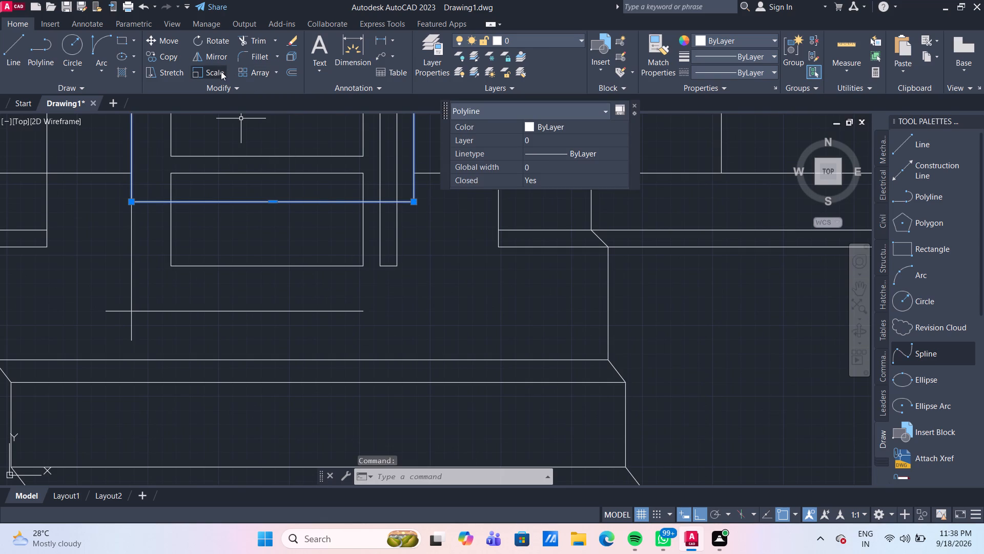
left_click(289, 57)
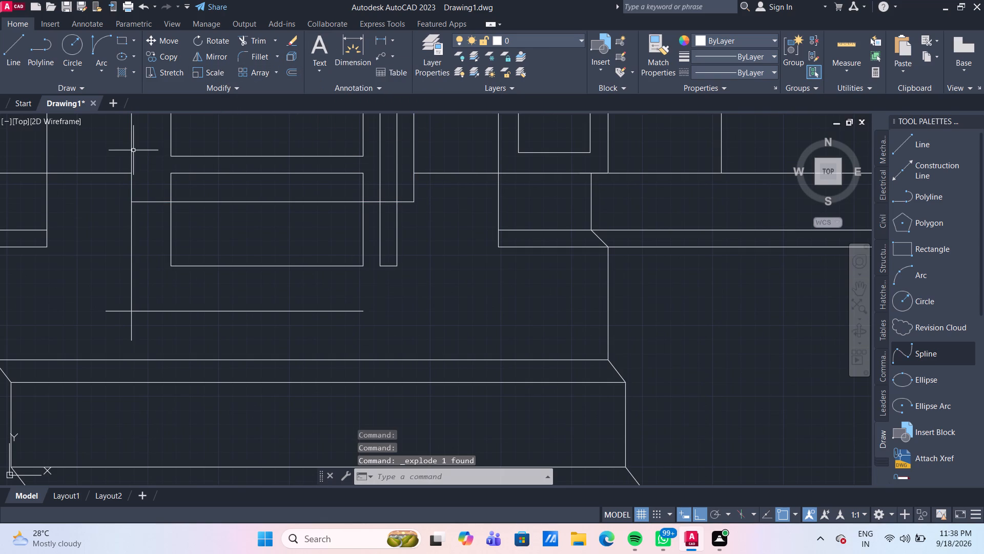
Shift the frame's two side lines and bottom line straight down with Stretch, from the lower-left corner to the guide line intersection.
left_click(132, 147)
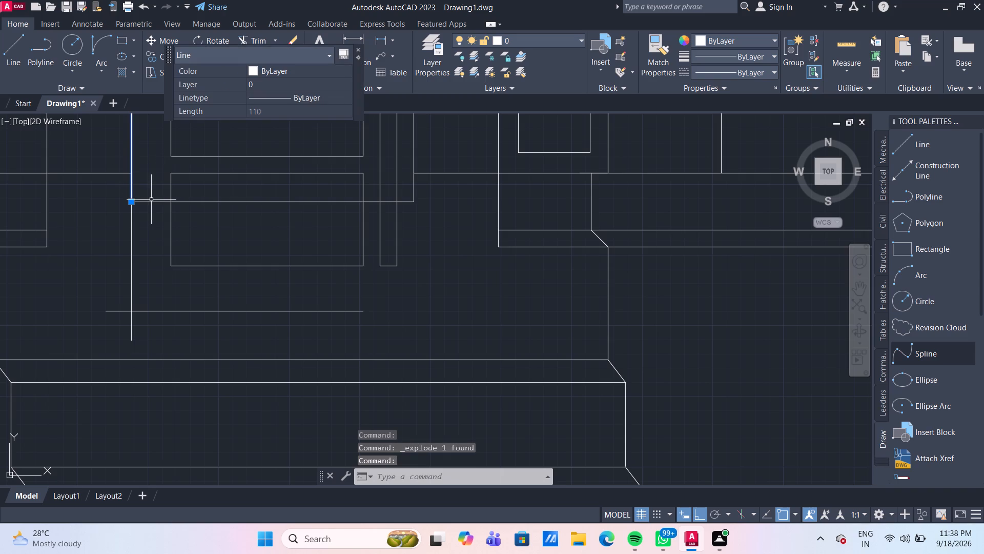
left_click(153, 203)
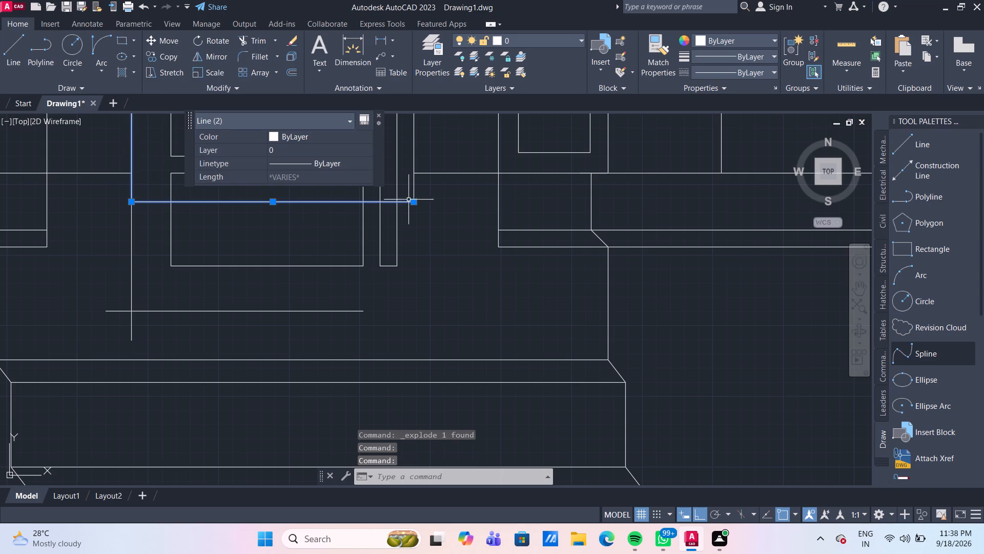
left_click(414, 189)
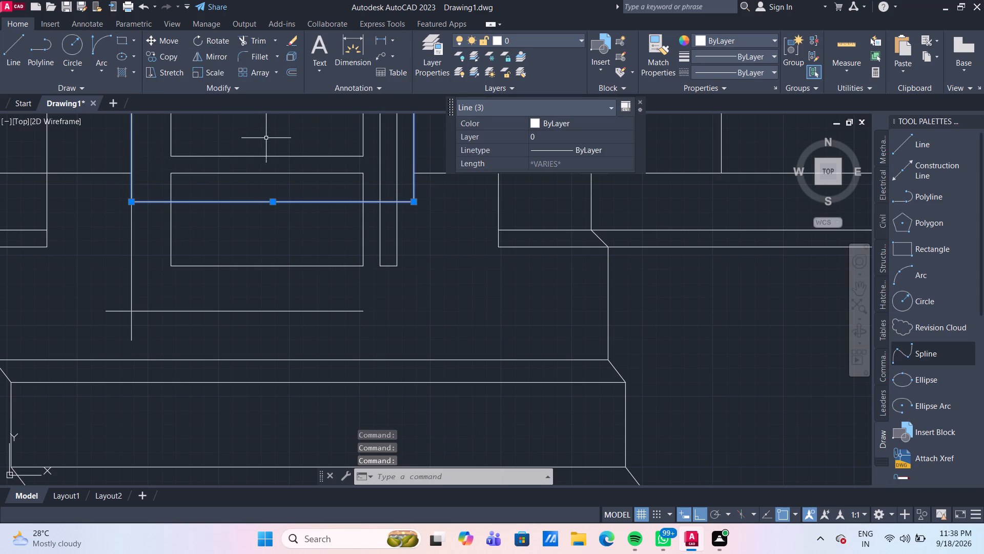
left_click(166, 74)
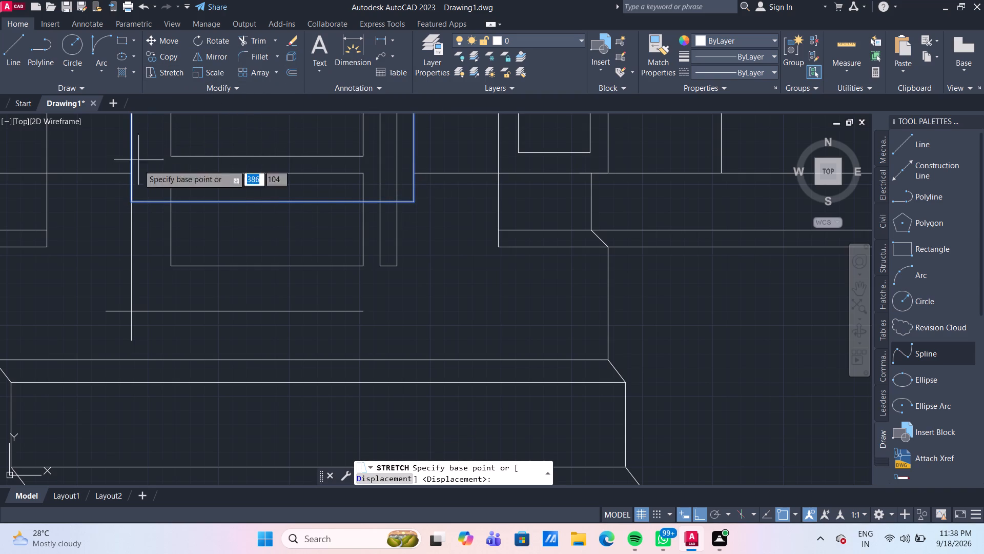
left_click(130, 204)
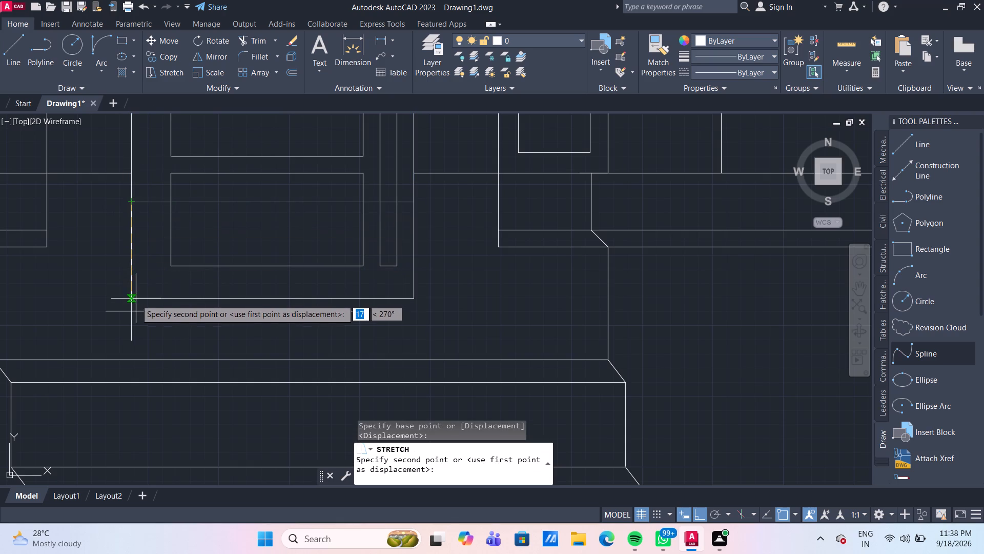
left_click(134, 313)
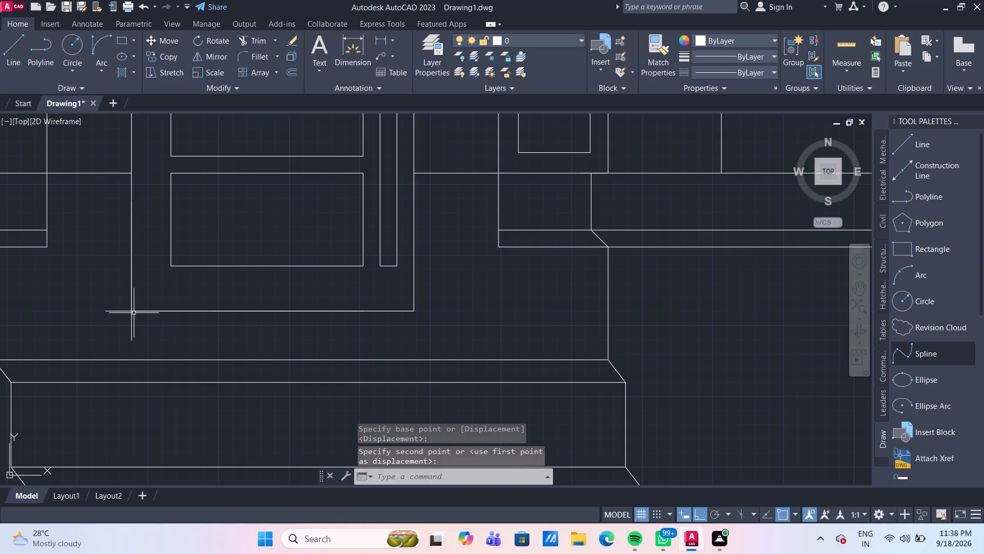
Extend both side lines of the door frame up to the frame's top line.
scroll(227, 322, "down", 3)
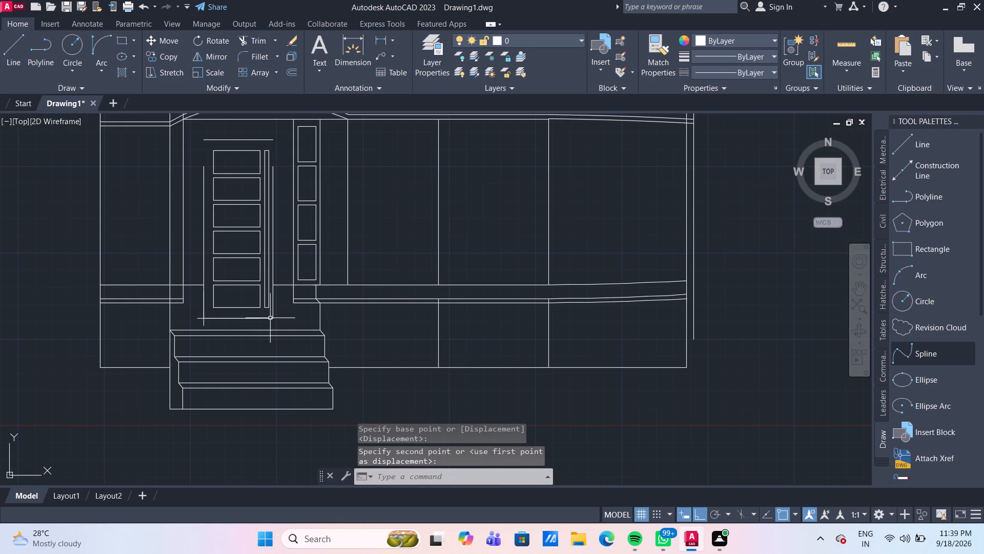
scroll(288, 202, "up", 2)
middle_click_drag(287, 195, 345, 300)
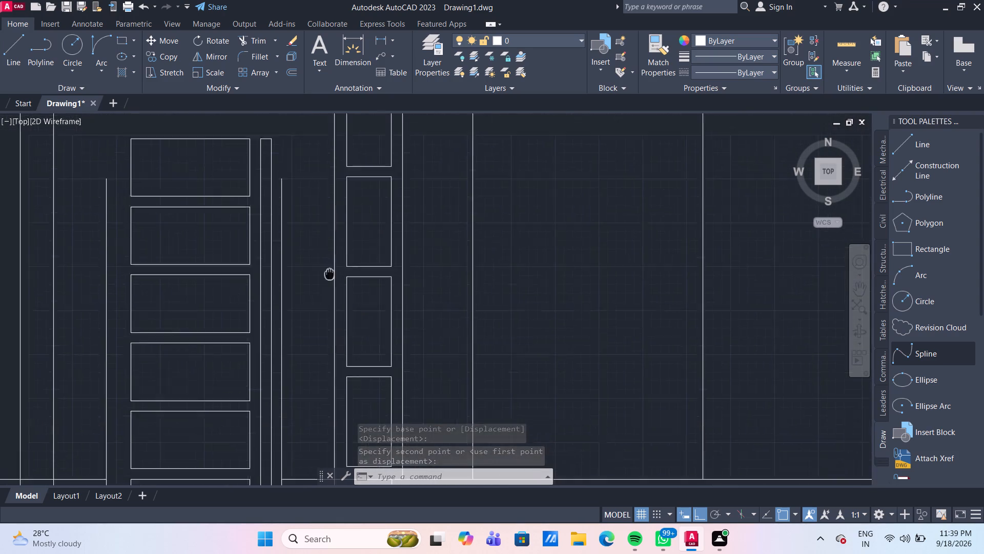
middle_click_drag(345, 300, 363, 325)
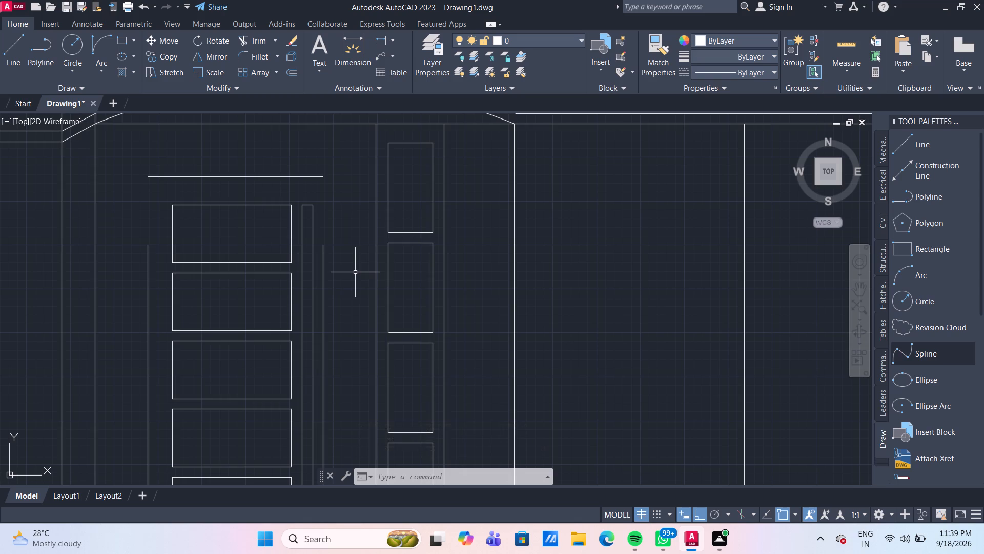
key("Escape")
type("ex")
key("Return")
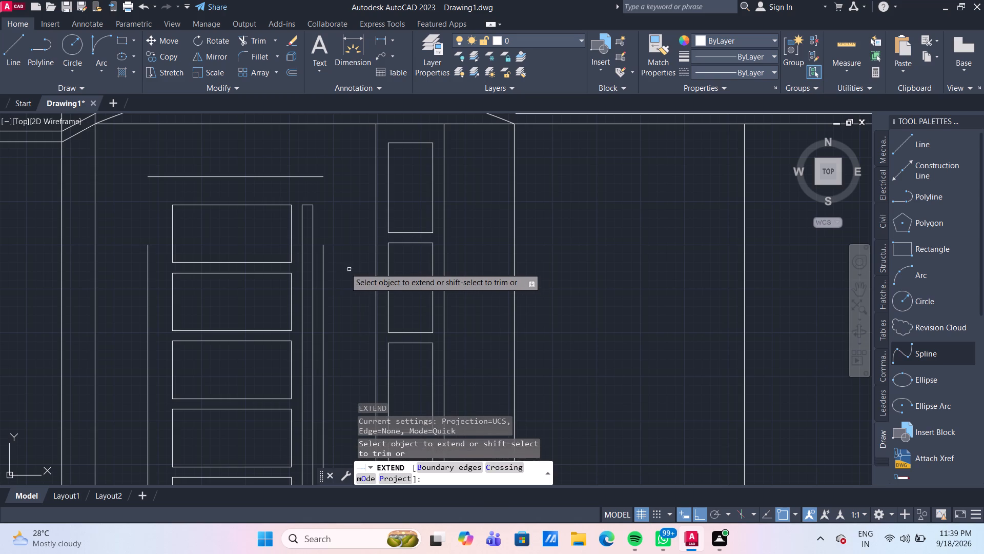
left_click(324, 259)
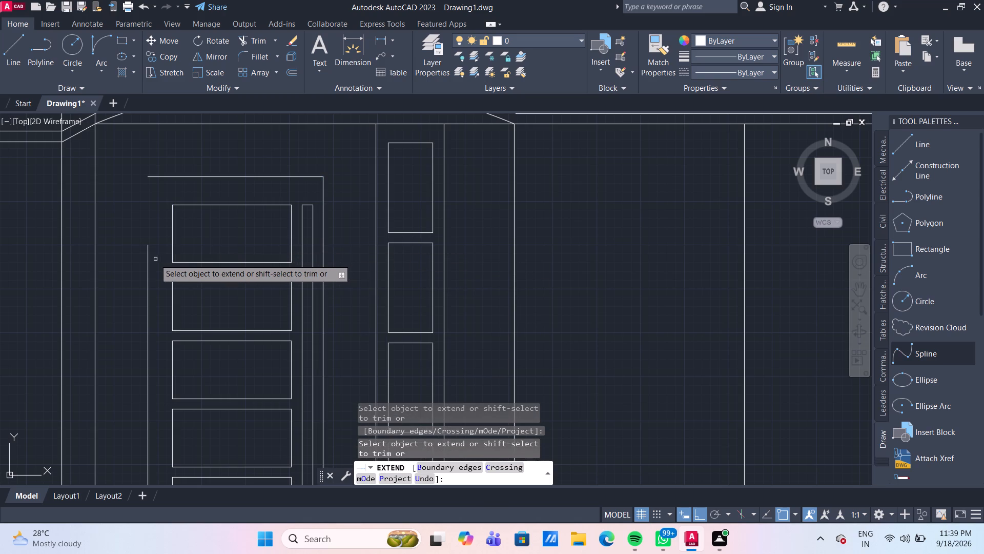
left_click(148, 260)
scroll(156, 260, "down", 3)
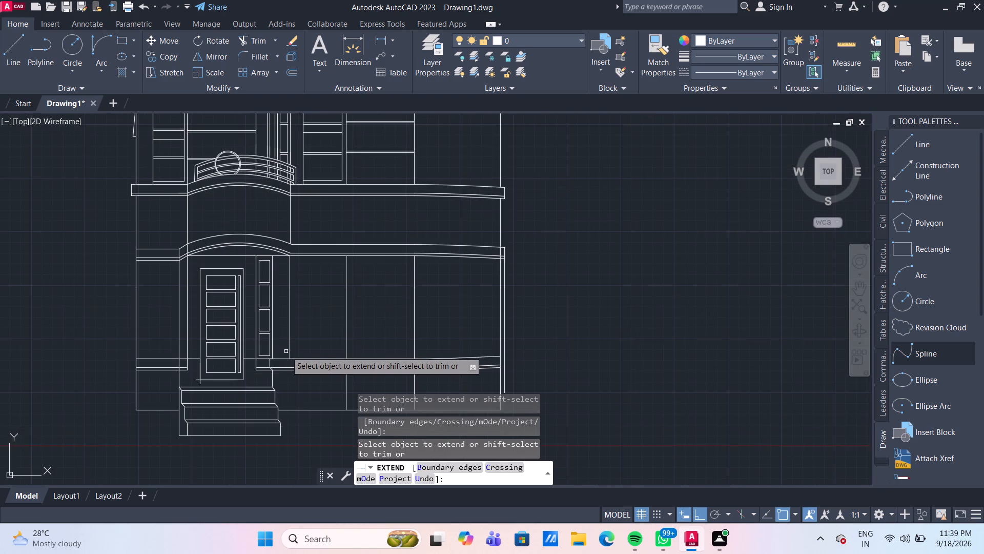
scroll(245, 383, "up", 1)
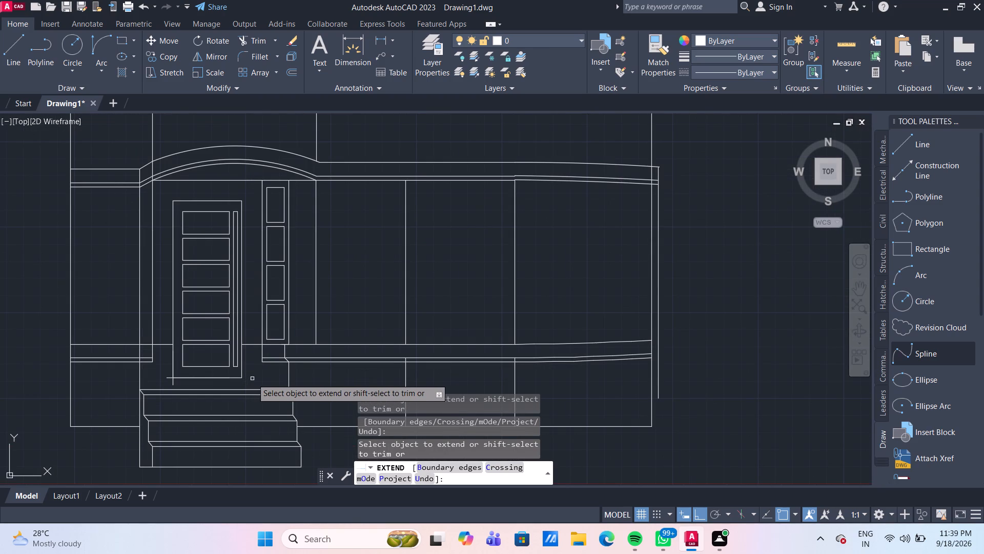
middle_click_drag(259, 377, 266, 353)
scroll(259, 352, "up", 2)
key("Escape")
Delete the vertical and horizontal guide lines that overlap the door frame's lower-left corner.
middle_click_drag(160, 370, 278, 342)
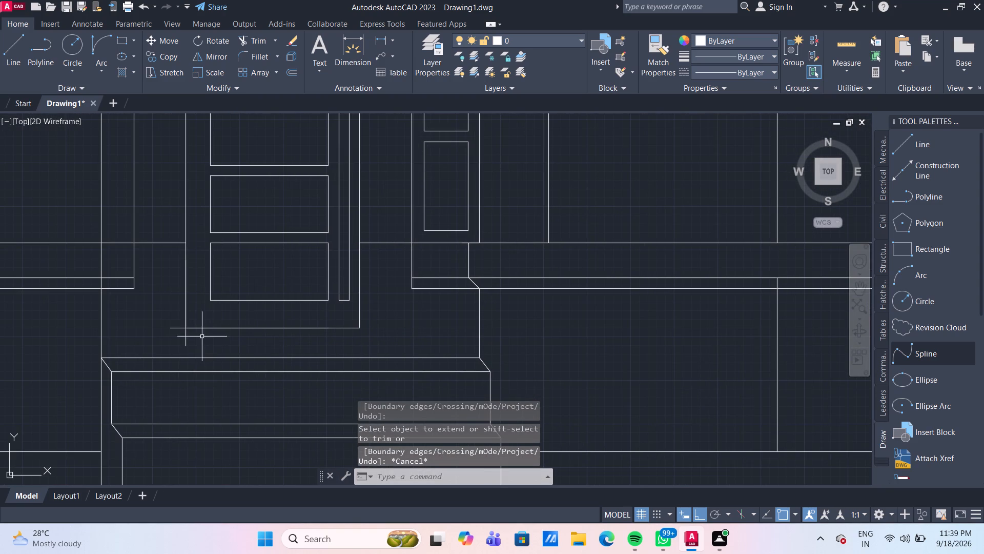
left_click(187, 339)
left_click(178, 328)
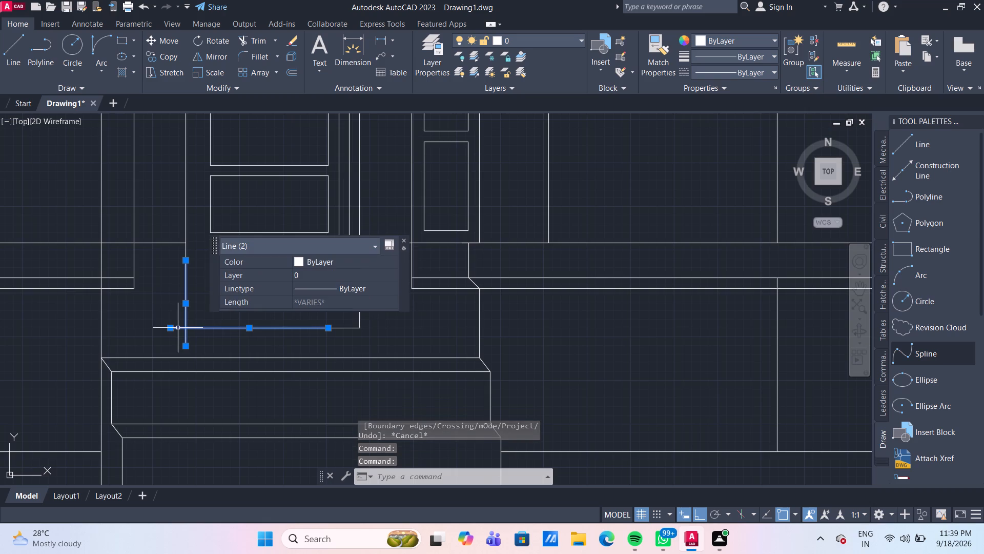
key("Delete")
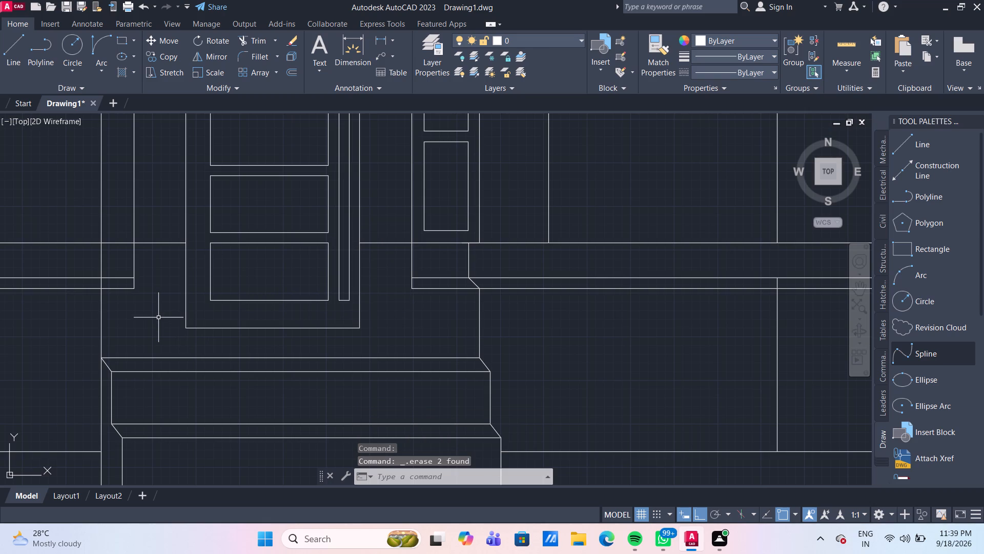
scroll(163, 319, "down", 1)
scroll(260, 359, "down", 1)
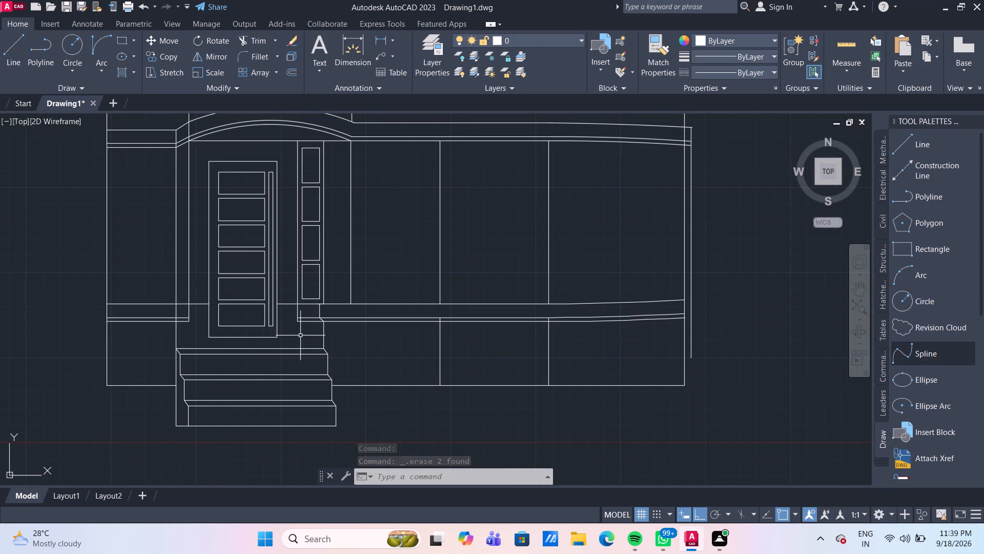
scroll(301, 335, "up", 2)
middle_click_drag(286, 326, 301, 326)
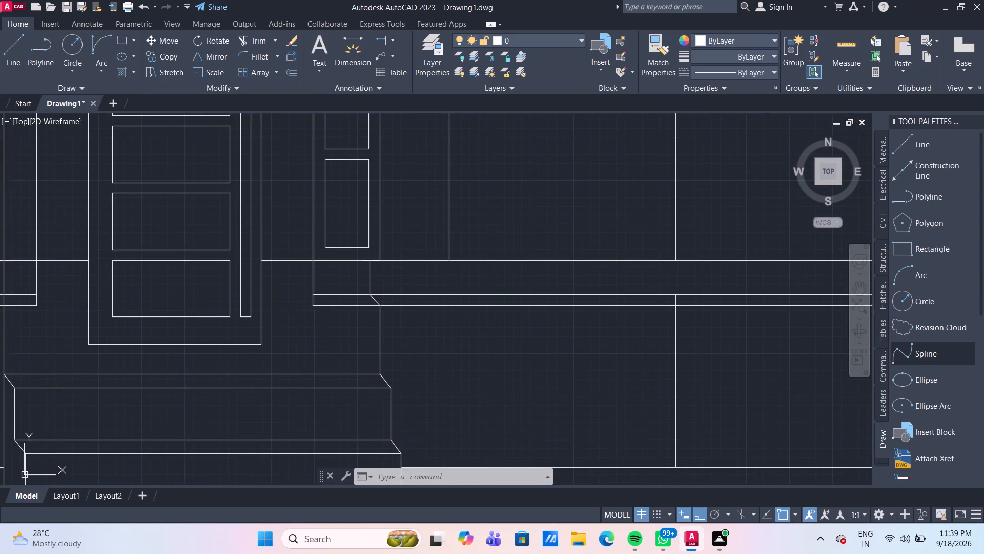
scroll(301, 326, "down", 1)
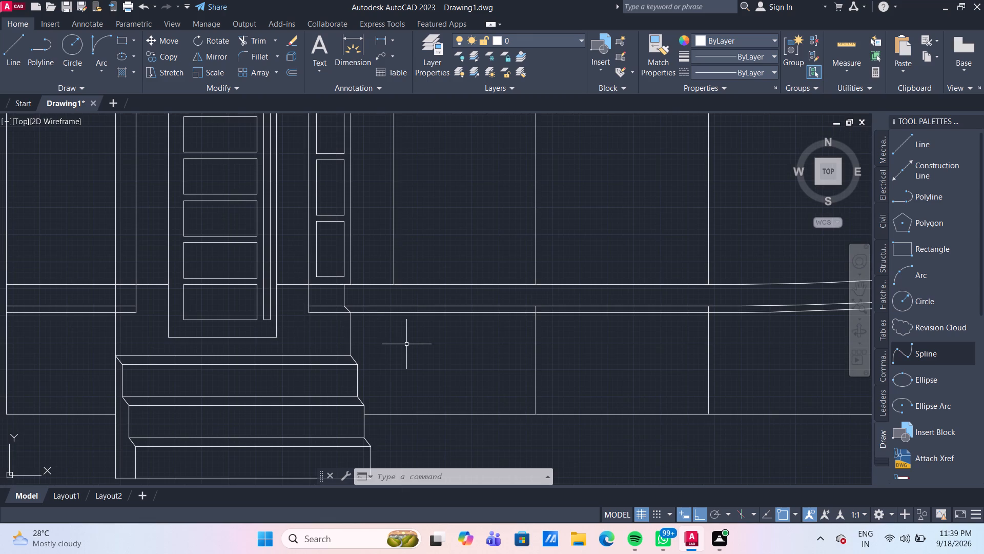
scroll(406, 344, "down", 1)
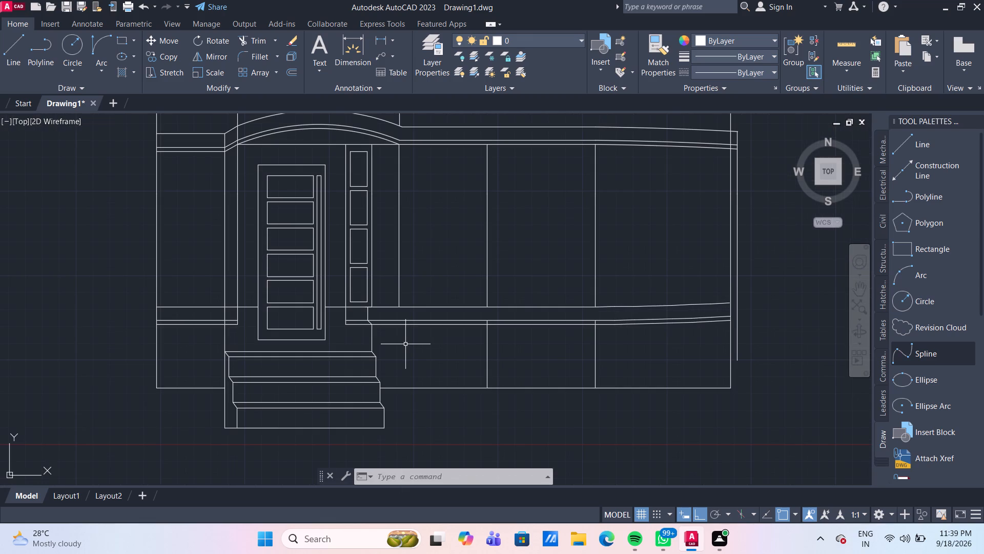
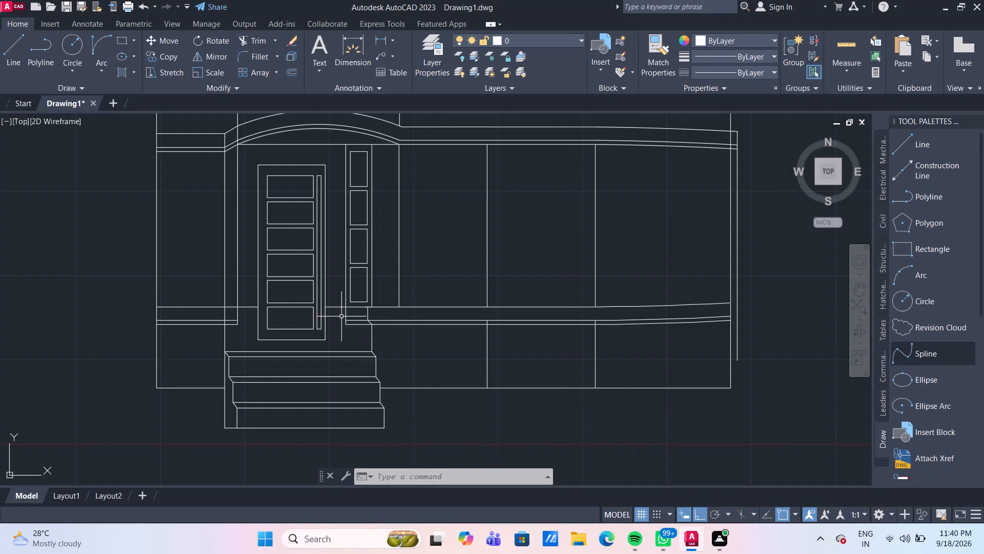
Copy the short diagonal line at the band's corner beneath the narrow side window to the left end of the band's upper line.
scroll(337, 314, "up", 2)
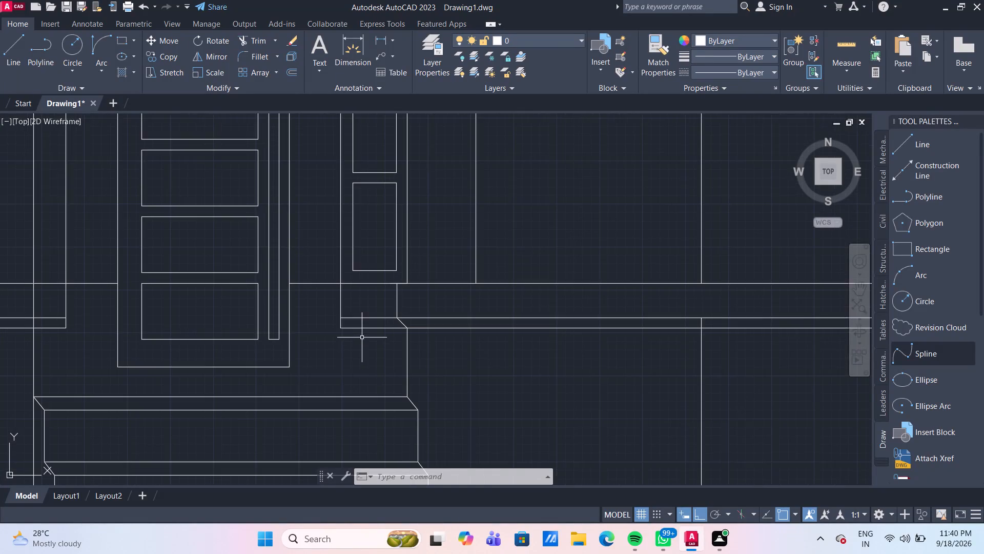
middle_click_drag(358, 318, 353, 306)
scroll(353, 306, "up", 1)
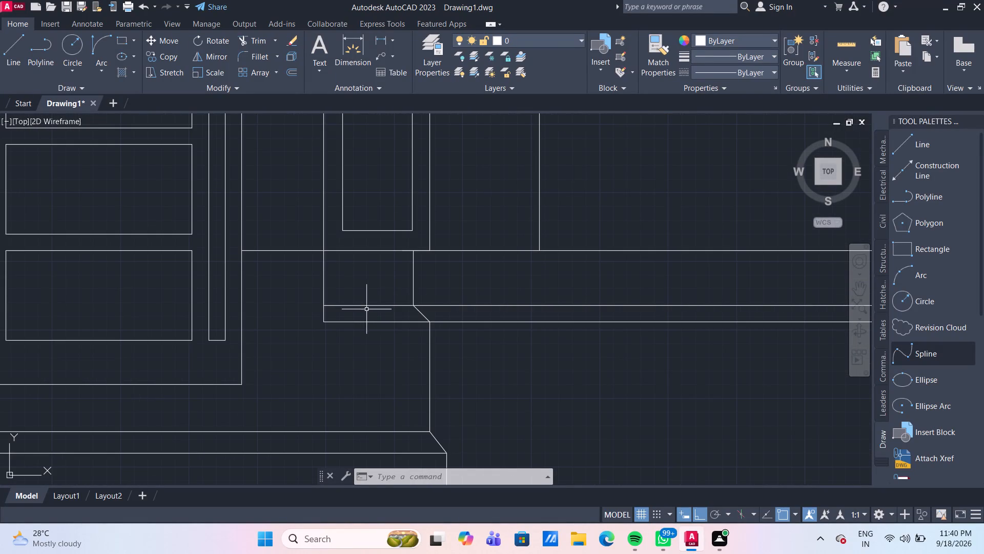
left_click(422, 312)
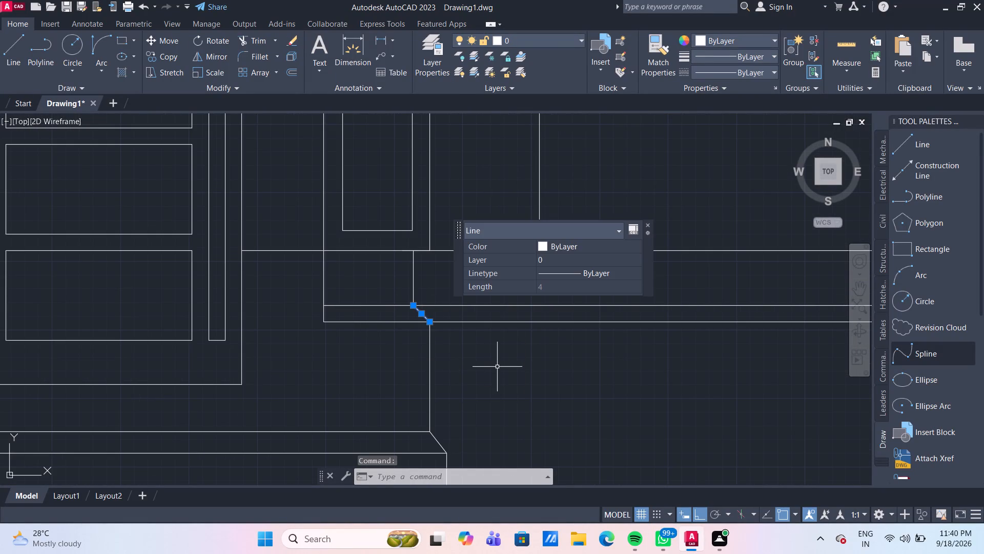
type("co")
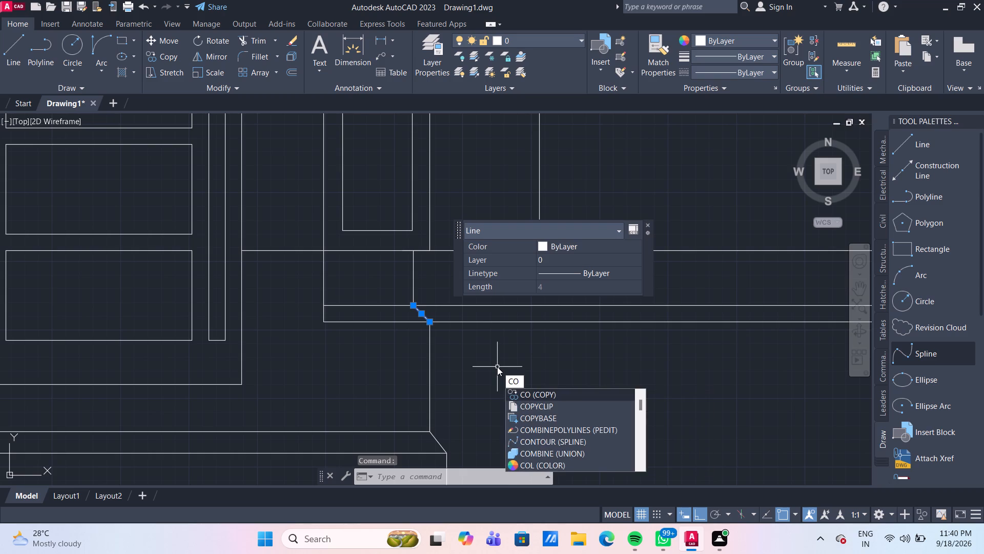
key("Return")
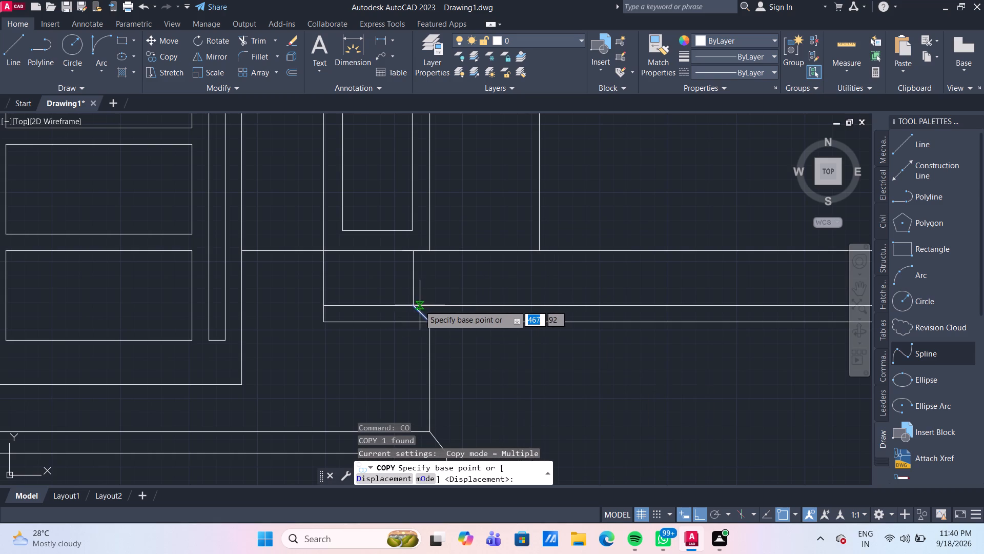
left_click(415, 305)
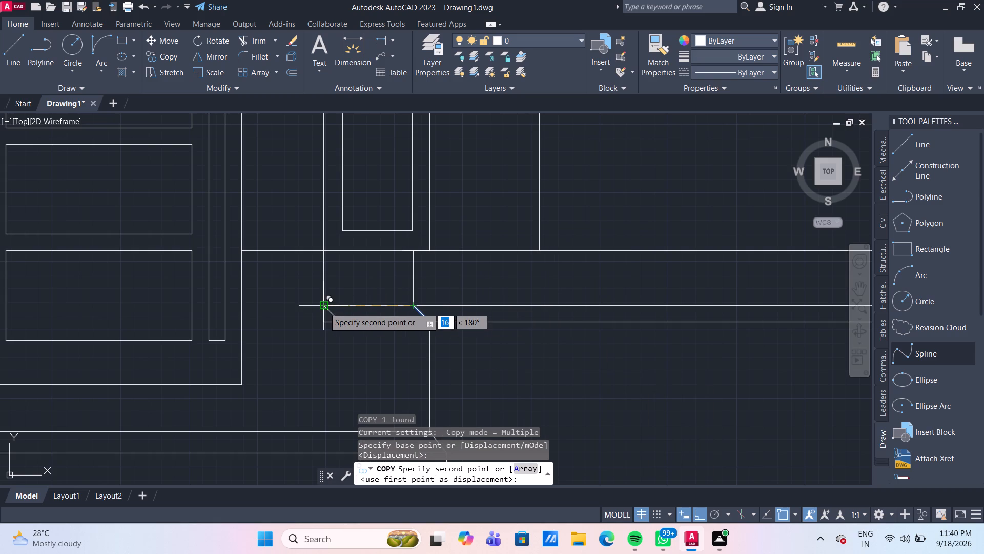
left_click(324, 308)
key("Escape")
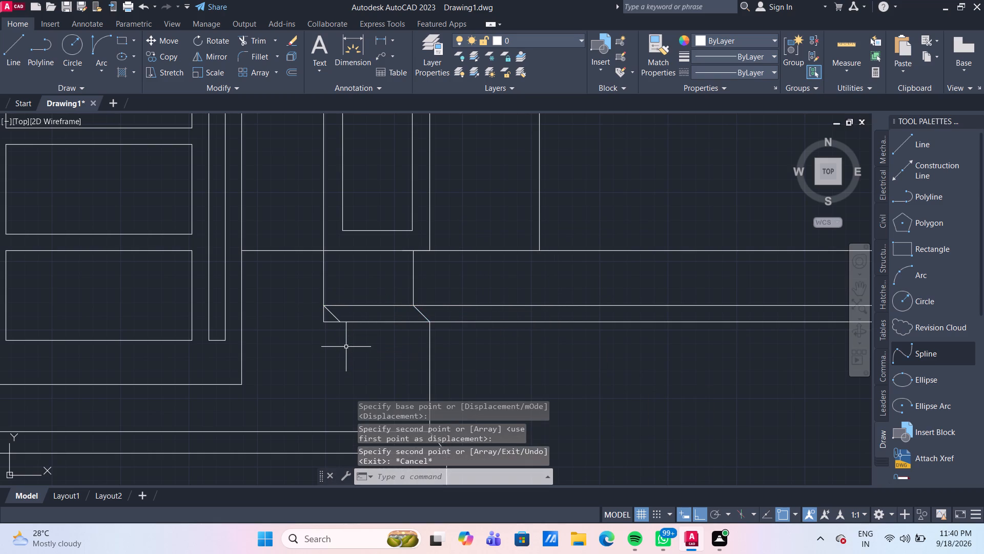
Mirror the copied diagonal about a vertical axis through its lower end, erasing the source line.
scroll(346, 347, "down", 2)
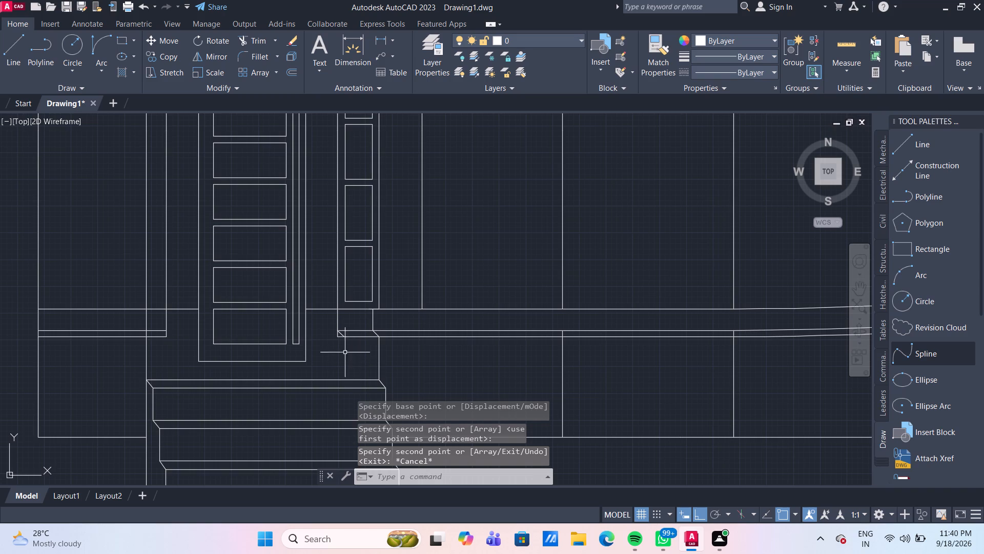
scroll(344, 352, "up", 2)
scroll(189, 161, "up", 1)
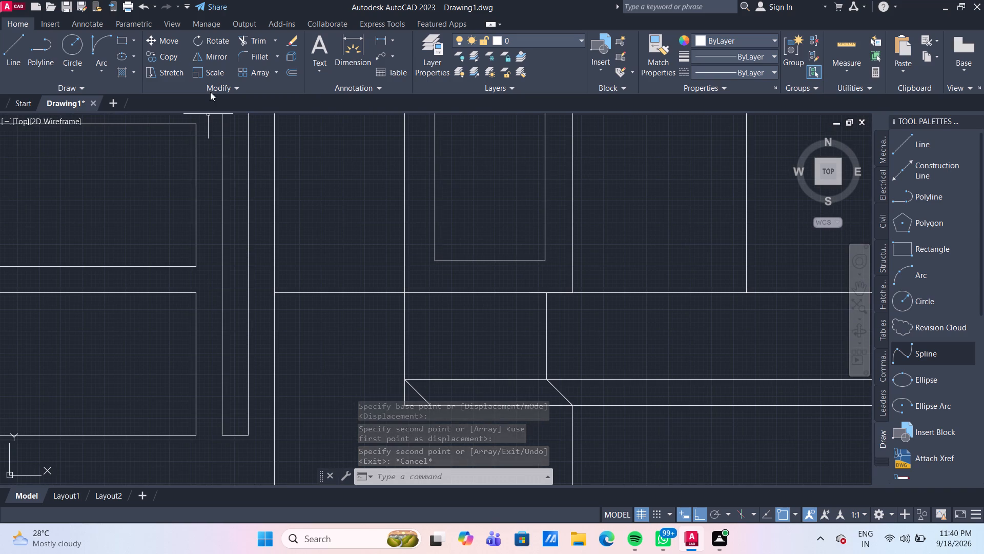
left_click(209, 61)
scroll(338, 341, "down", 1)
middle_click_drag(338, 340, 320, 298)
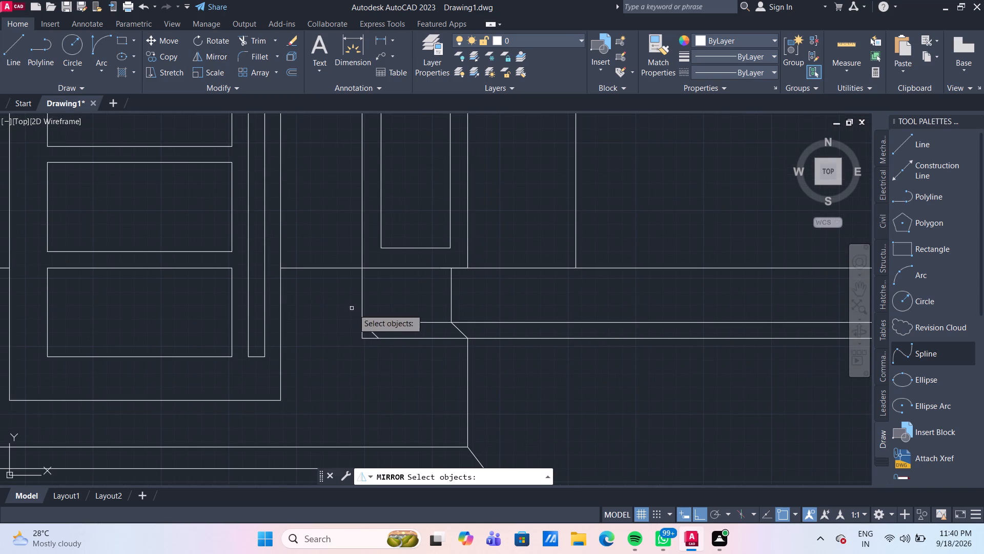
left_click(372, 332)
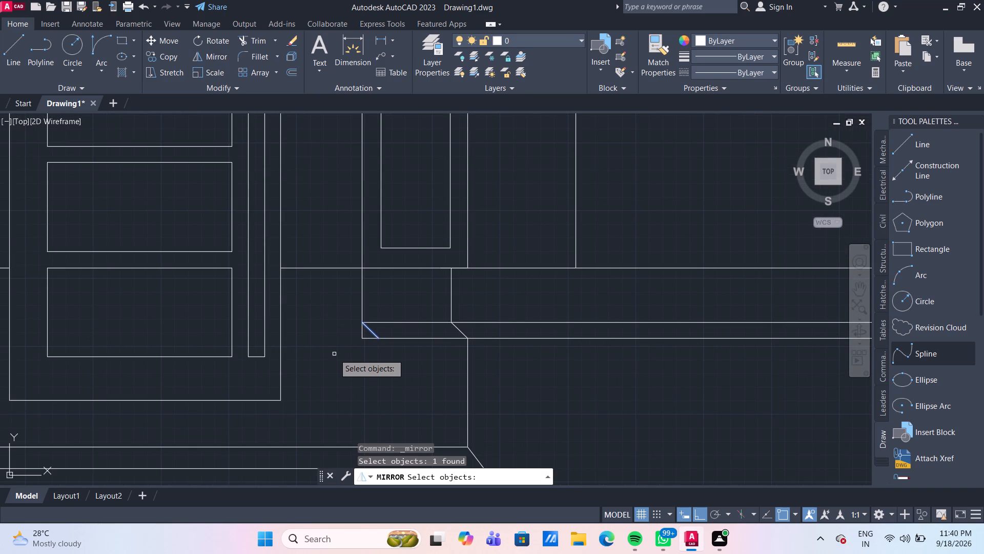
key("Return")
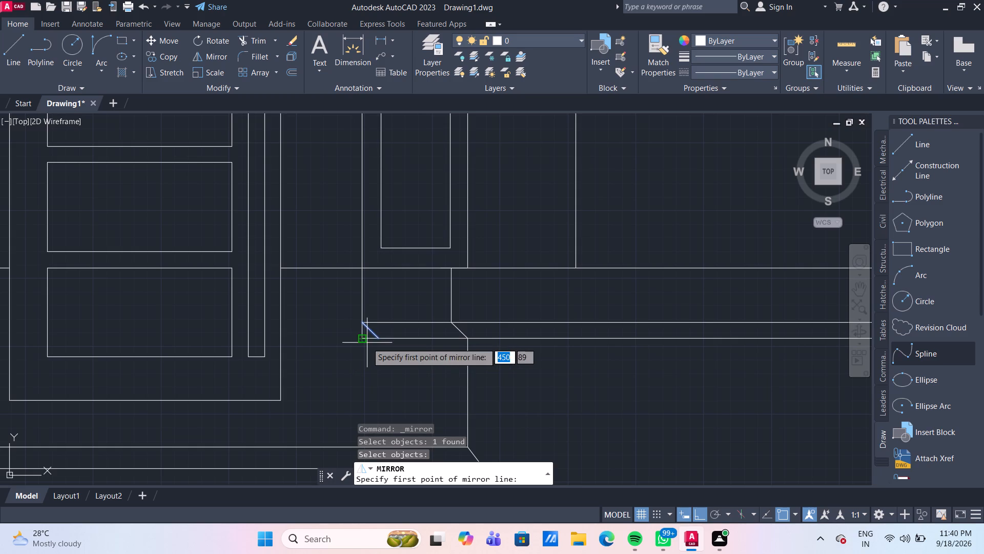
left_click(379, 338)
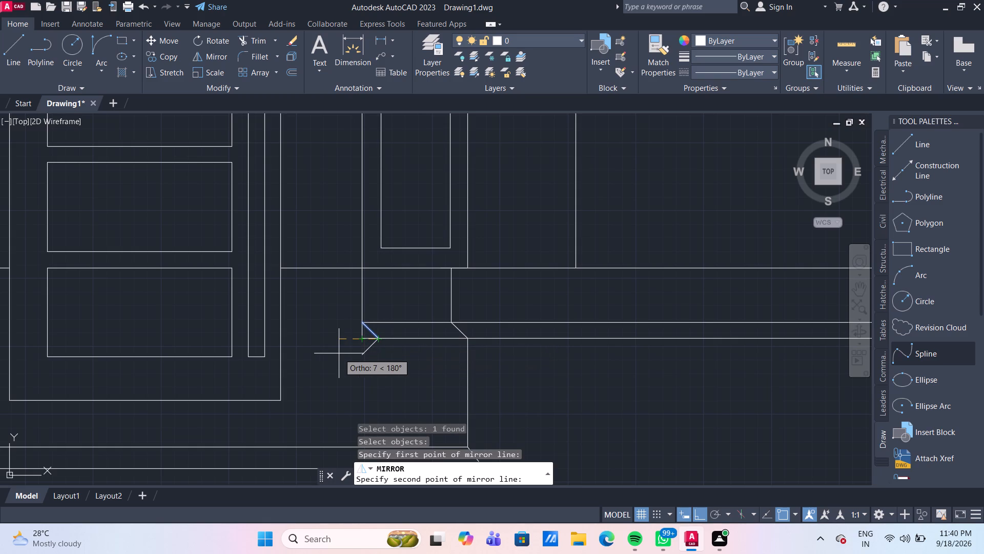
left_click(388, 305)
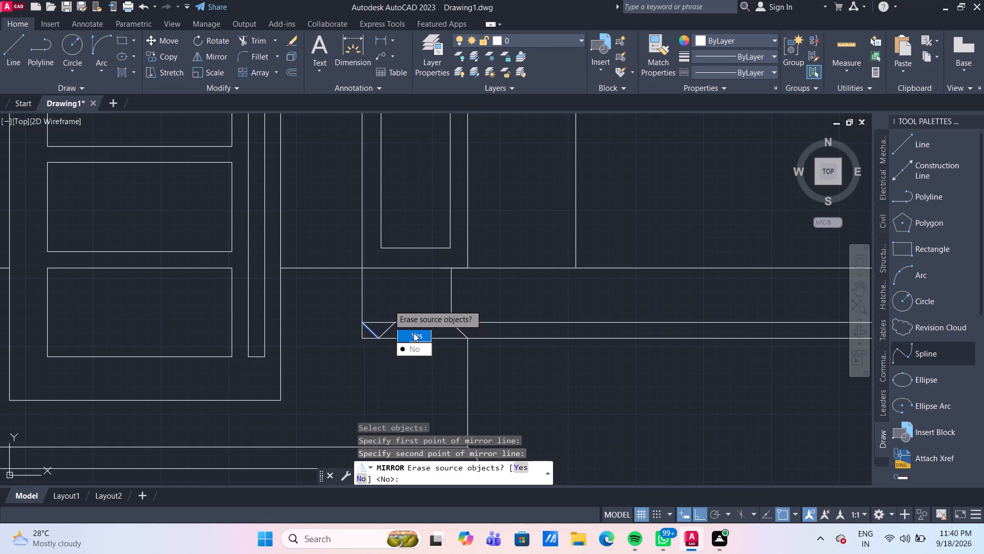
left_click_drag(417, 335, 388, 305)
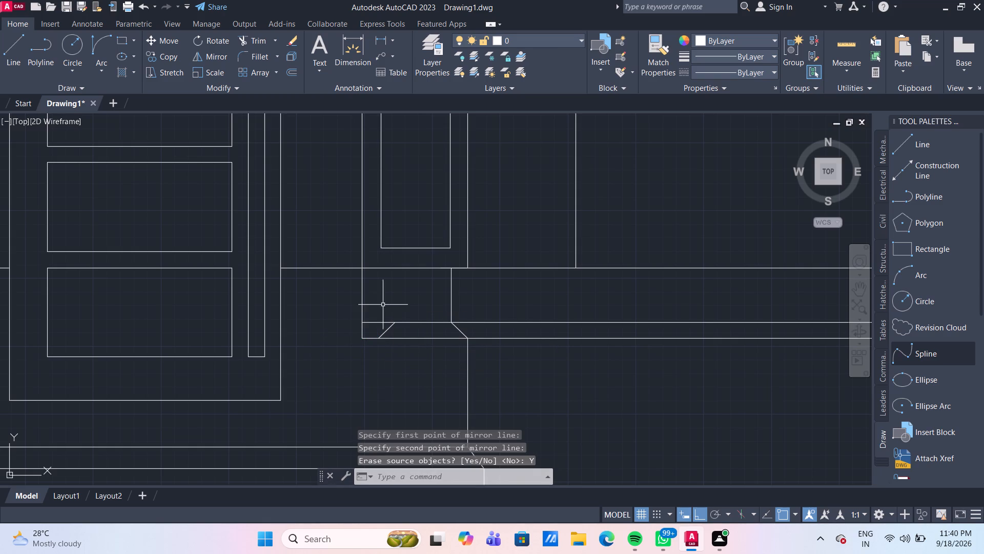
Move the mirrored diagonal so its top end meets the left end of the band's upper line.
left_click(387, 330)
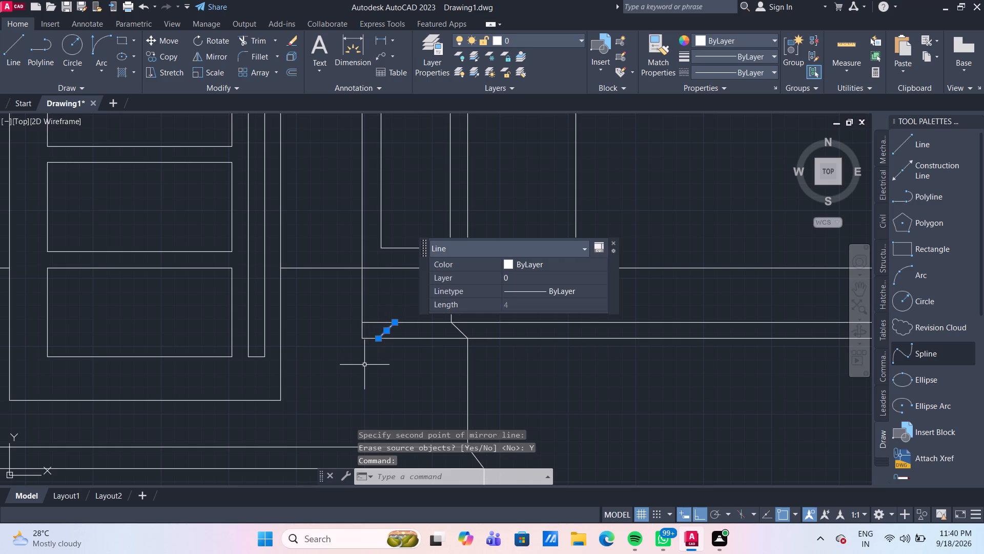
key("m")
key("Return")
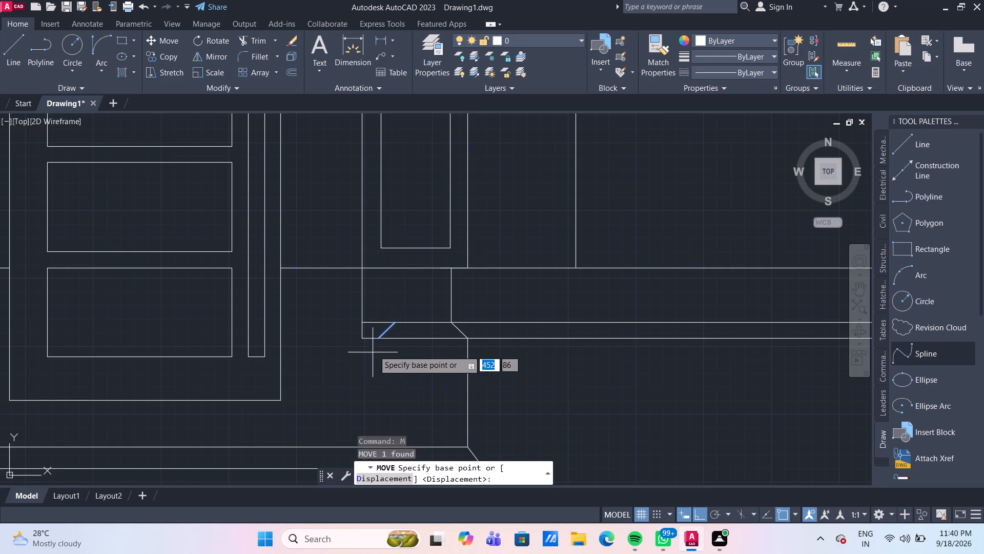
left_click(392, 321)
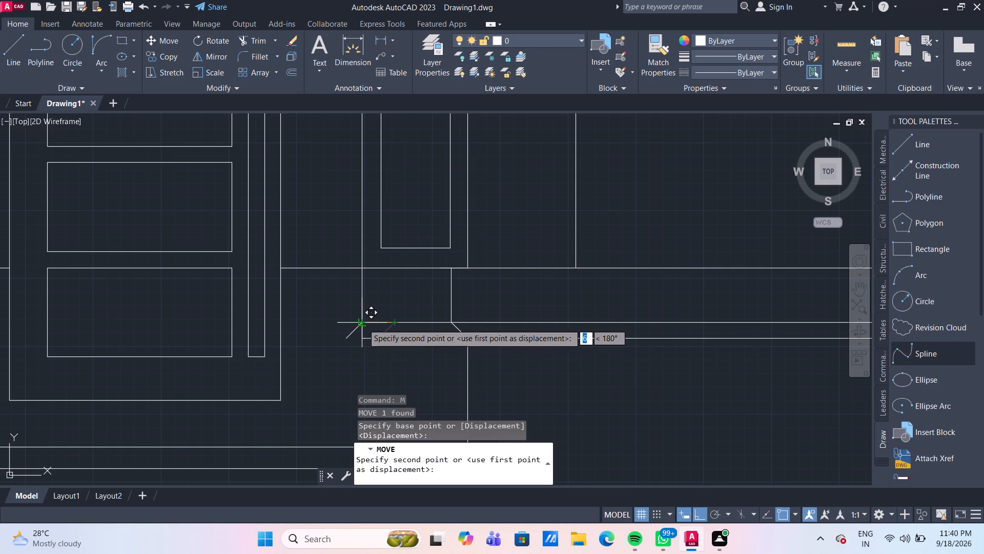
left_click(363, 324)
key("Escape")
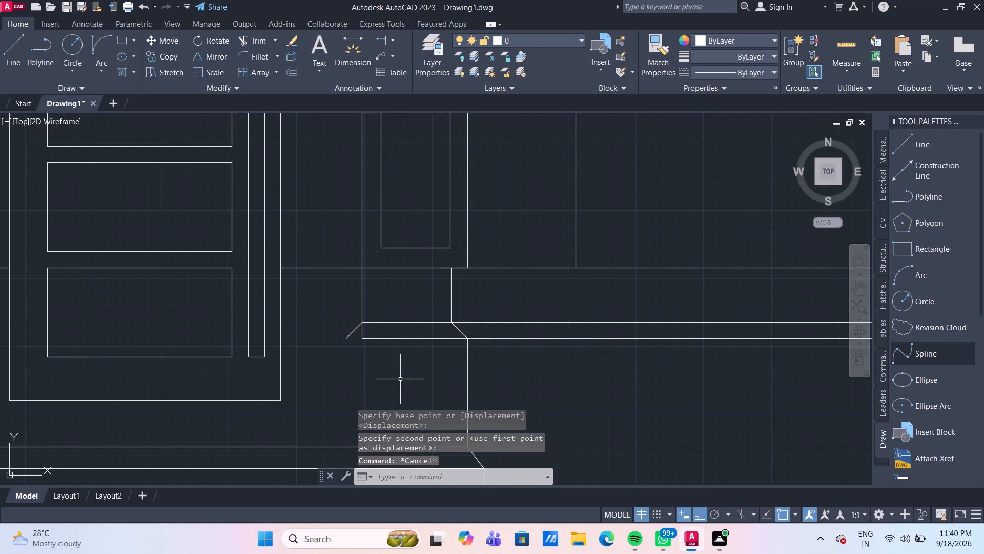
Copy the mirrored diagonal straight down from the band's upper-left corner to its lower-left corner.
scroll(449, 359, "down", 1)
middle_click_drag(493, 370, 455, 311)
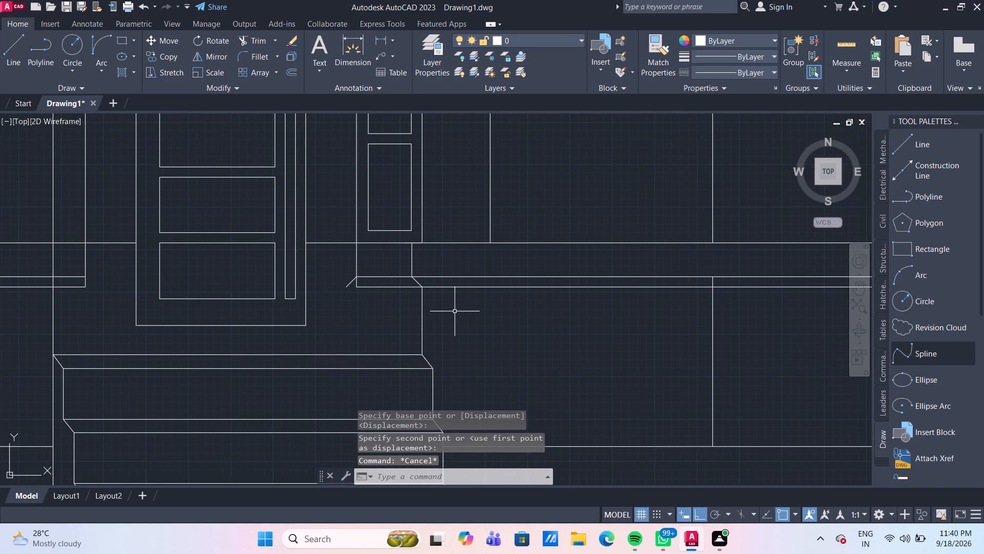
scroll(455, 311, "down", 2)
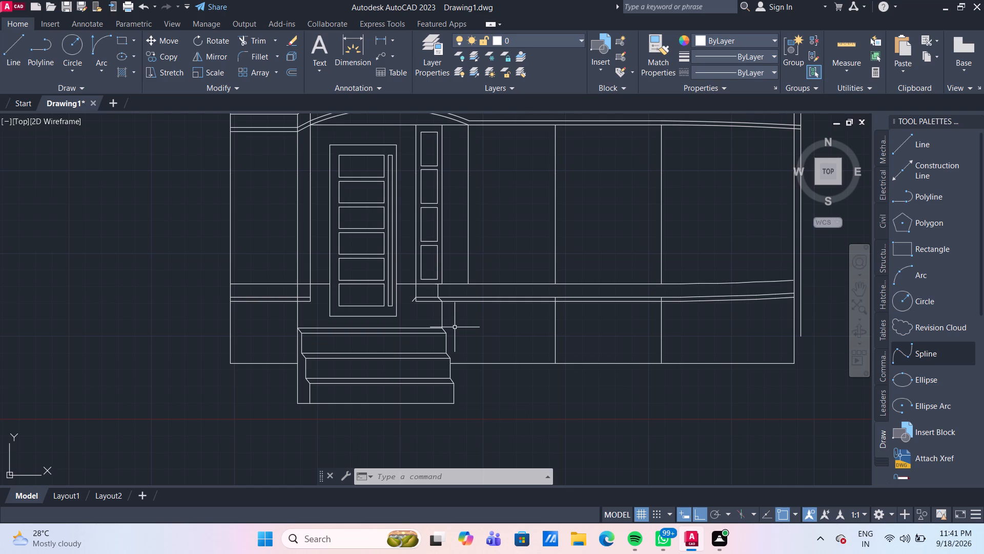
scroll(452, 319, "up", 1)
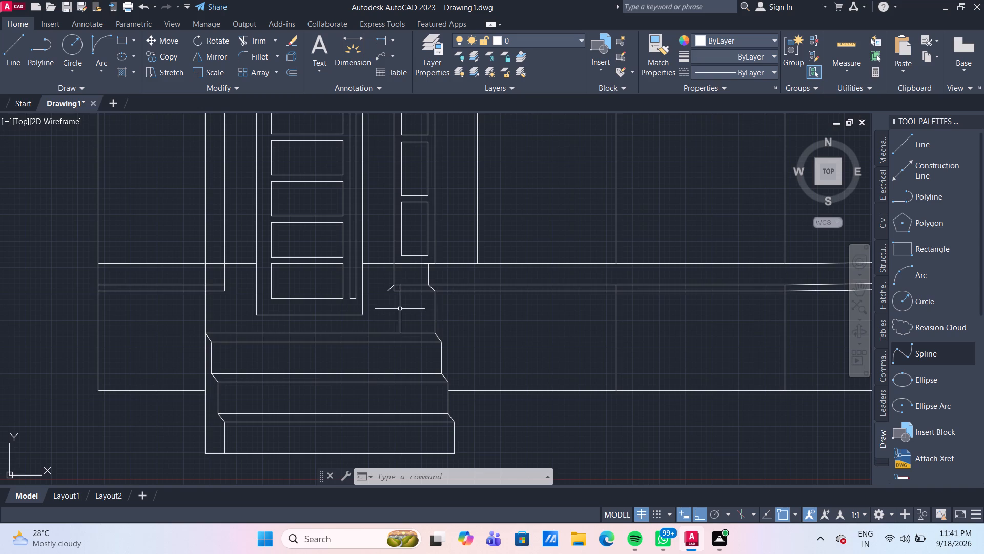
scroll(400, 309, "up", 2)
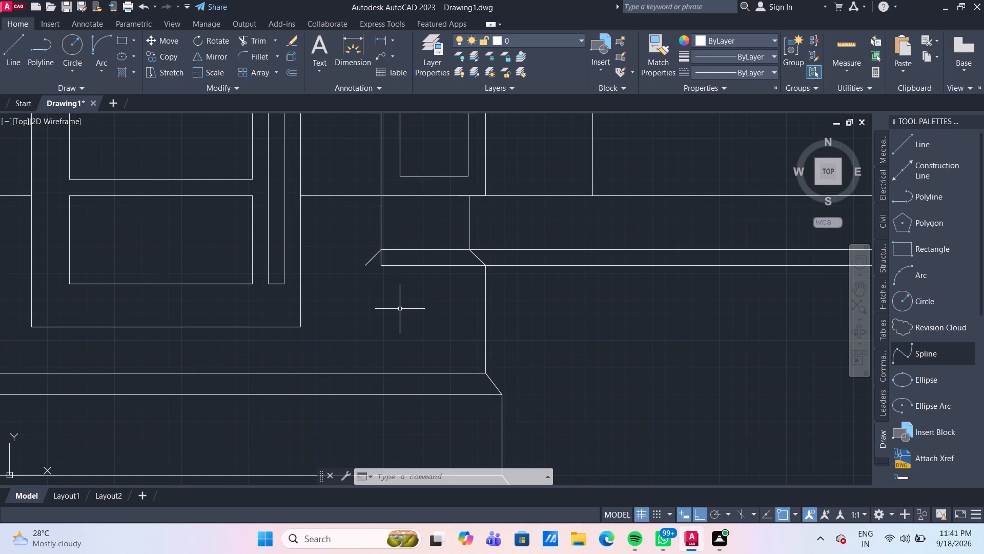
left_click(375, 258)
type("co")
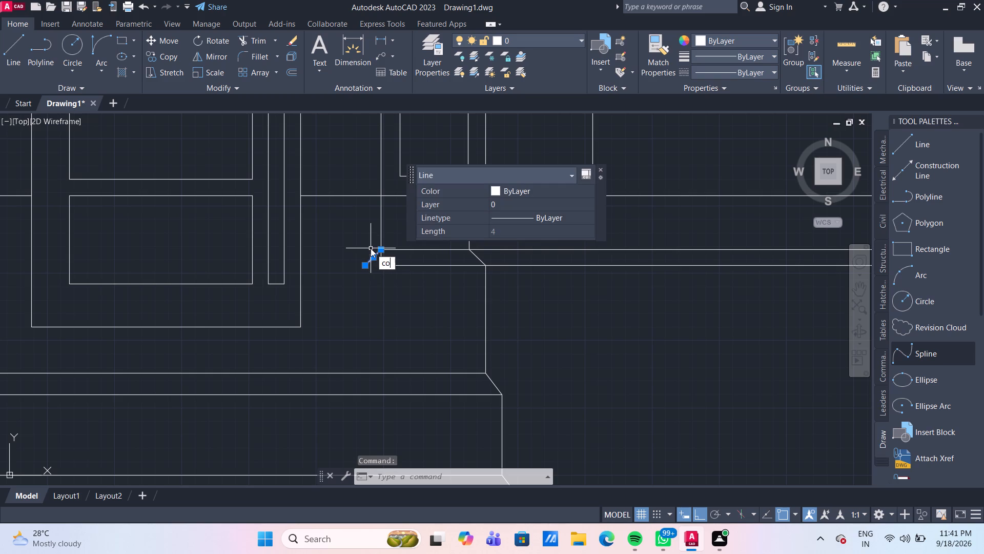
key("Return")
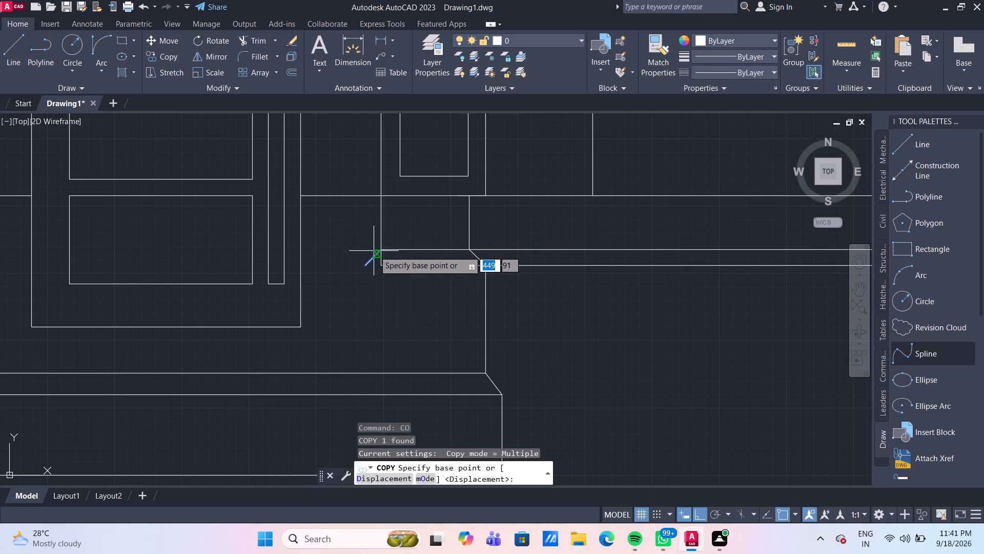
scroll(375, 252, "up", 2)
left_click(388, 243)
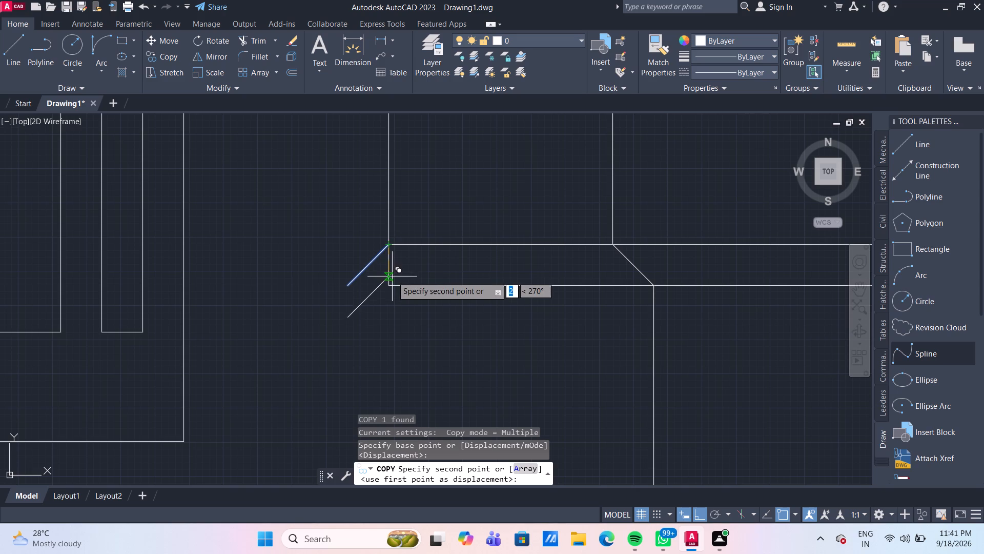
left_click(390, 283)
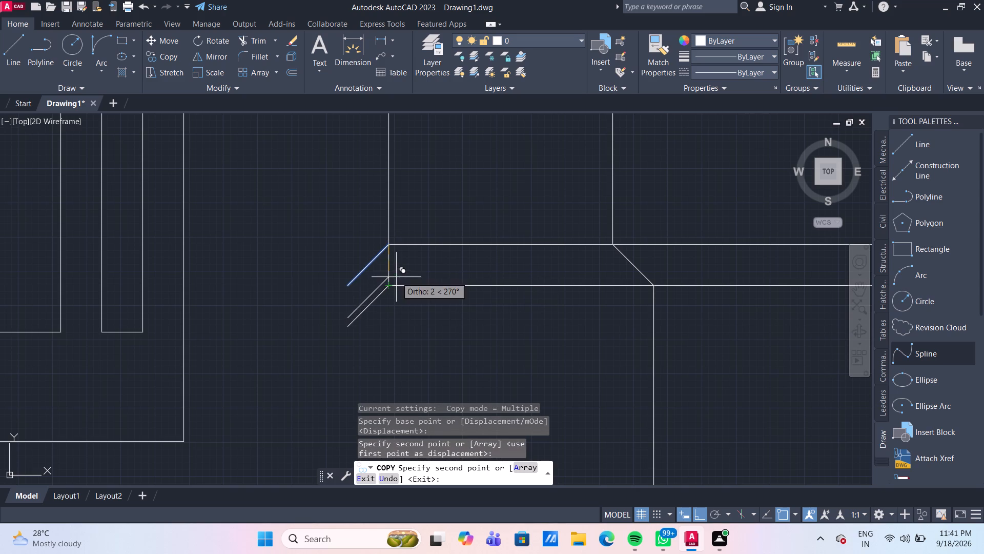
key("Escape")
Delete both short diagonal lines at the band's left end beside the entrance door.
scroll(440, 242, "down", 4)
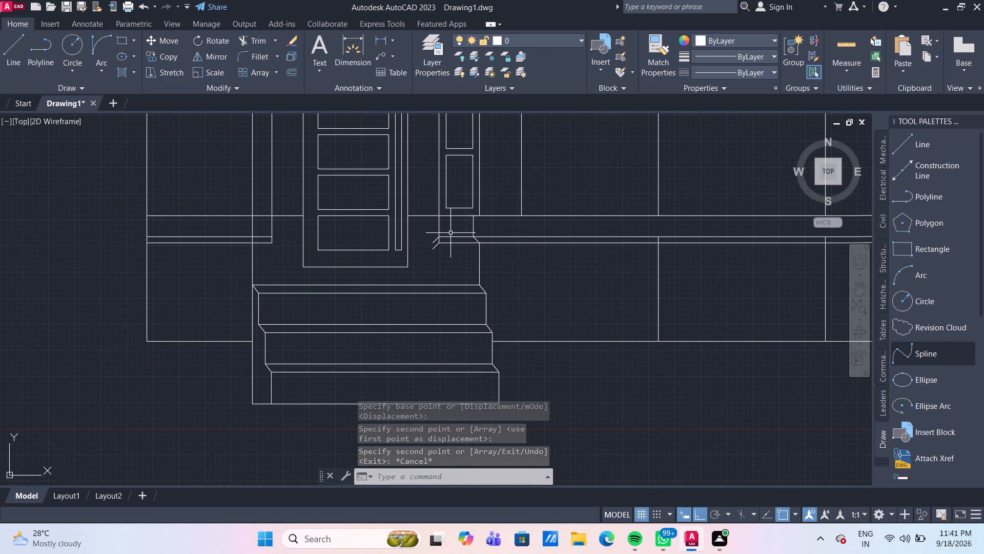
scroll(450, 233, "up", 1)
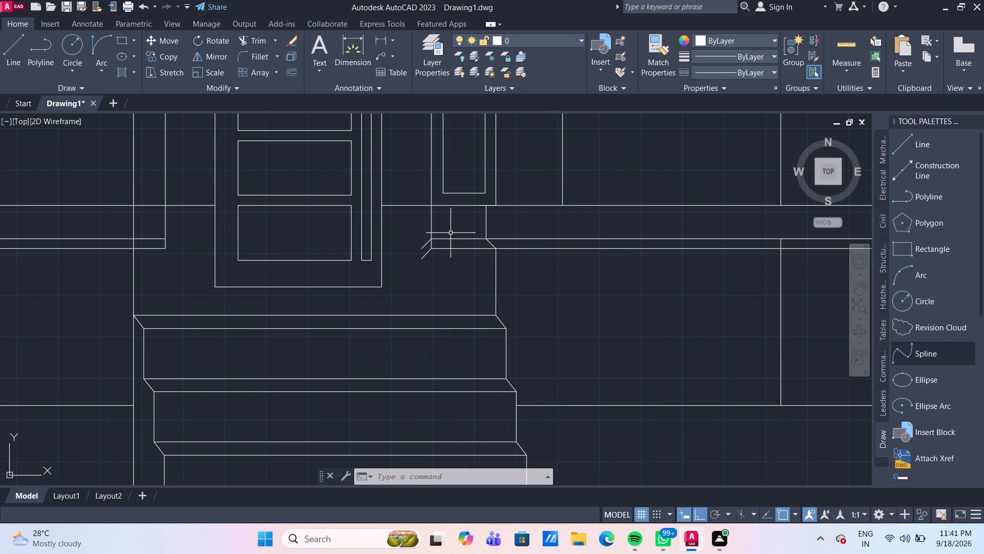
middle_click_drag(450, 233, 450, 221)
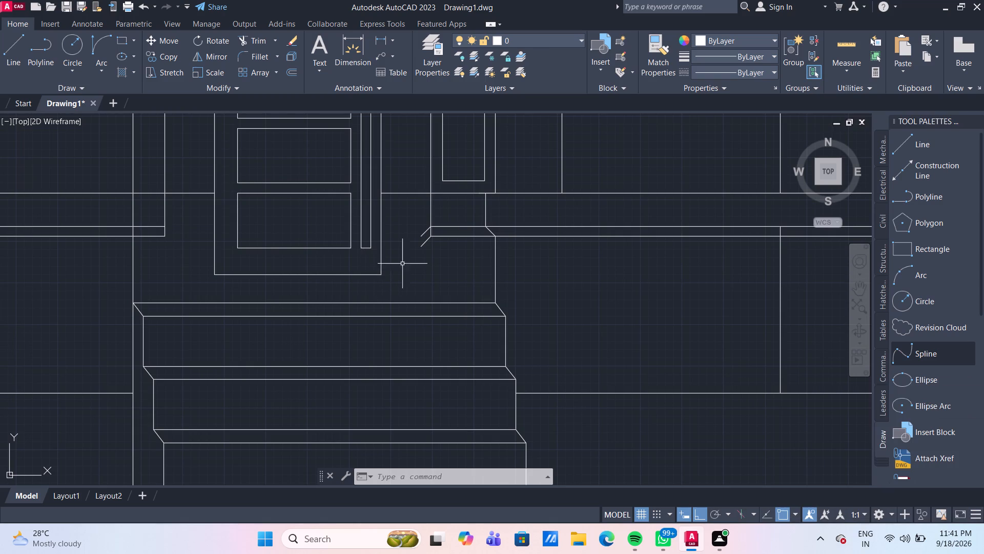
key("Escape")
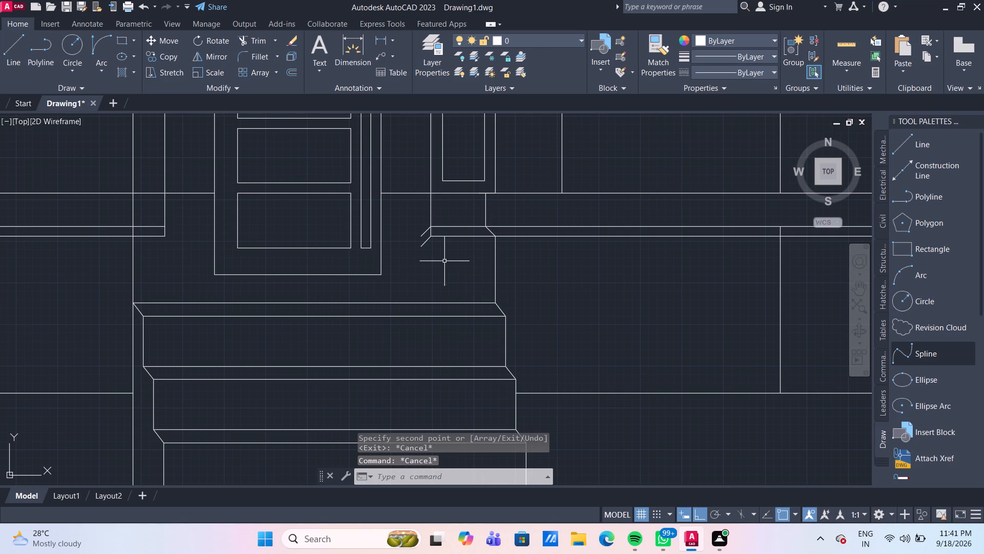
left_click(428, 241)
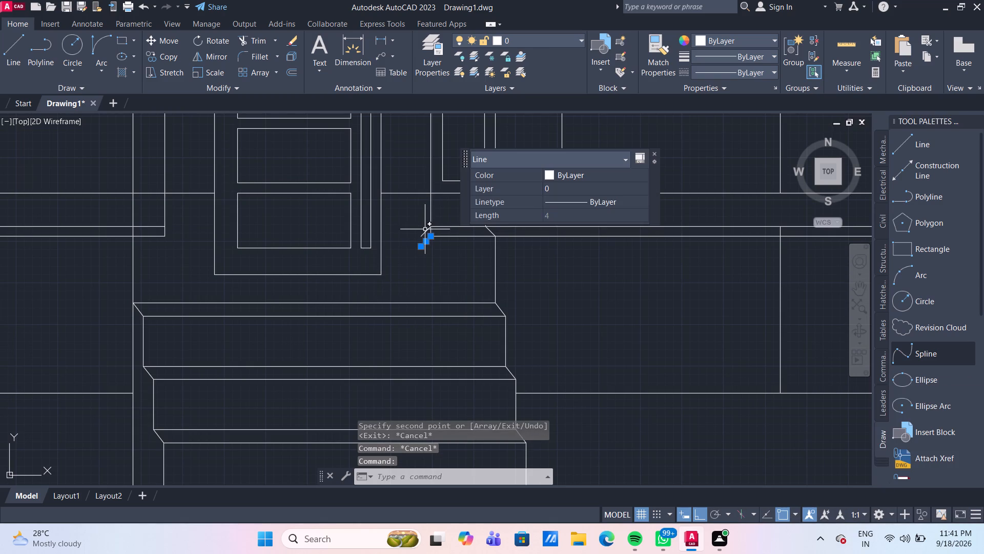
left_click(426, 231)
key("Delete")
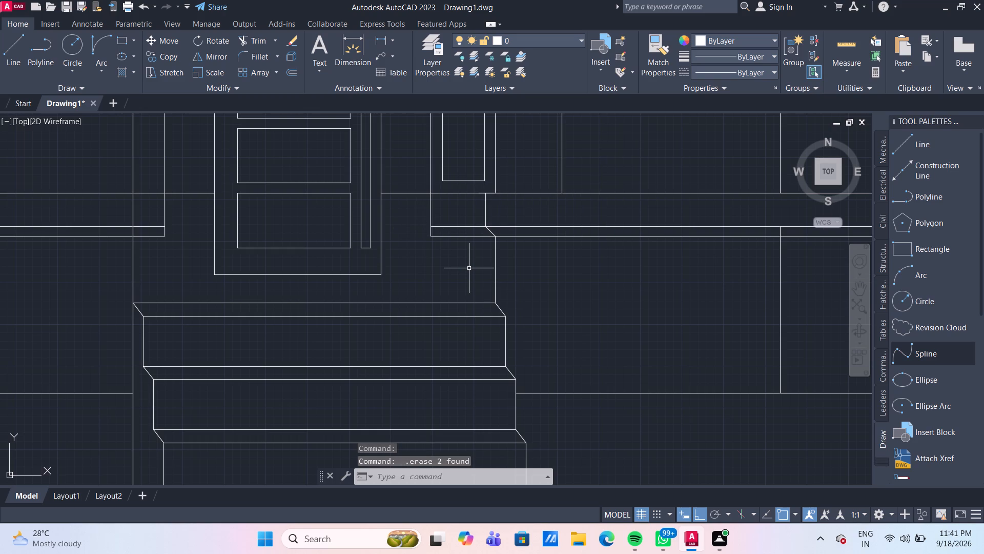
Extend the wall band's two lower lines on both sides of the entrance door to its outer frame.
type("ex")
key("Return")
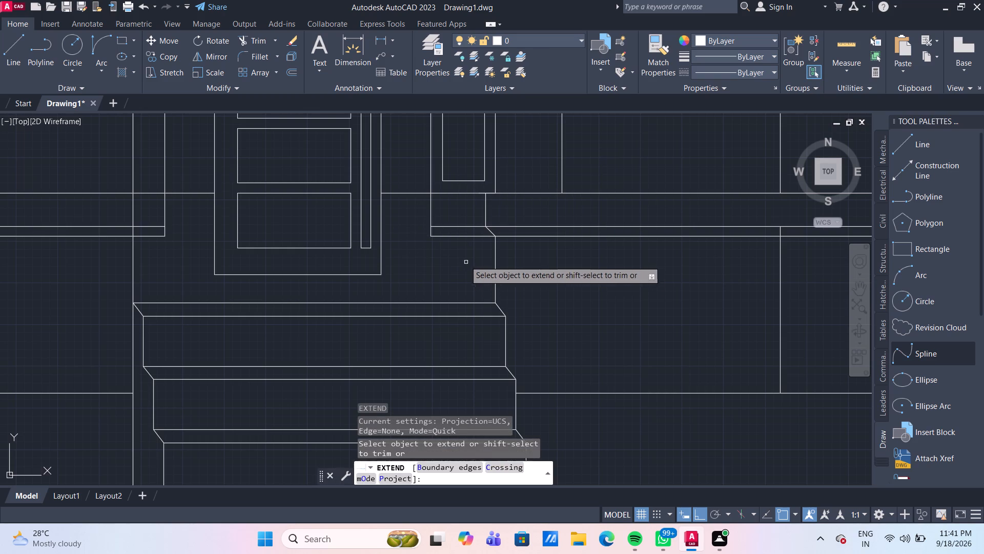
left_click(446, 225)
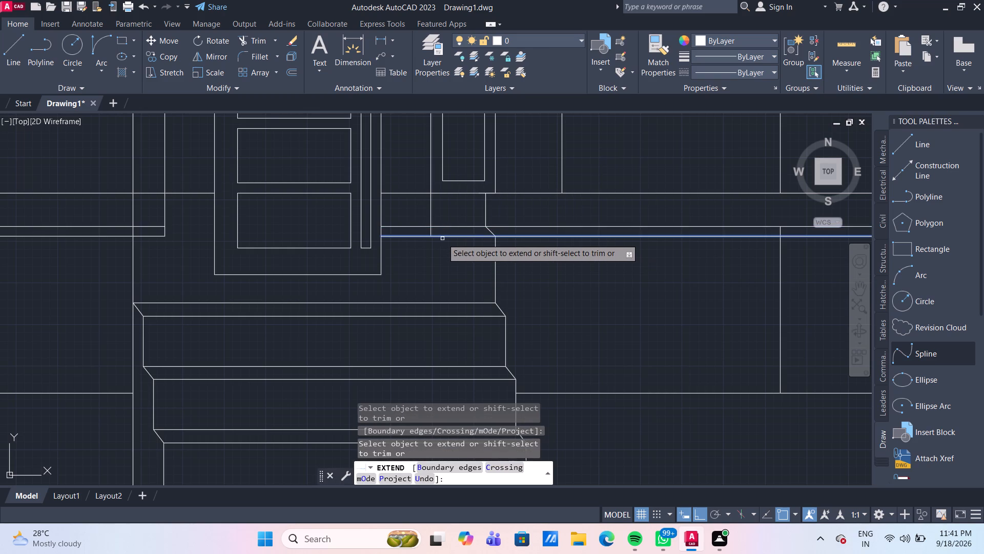
left_click(442, 239)
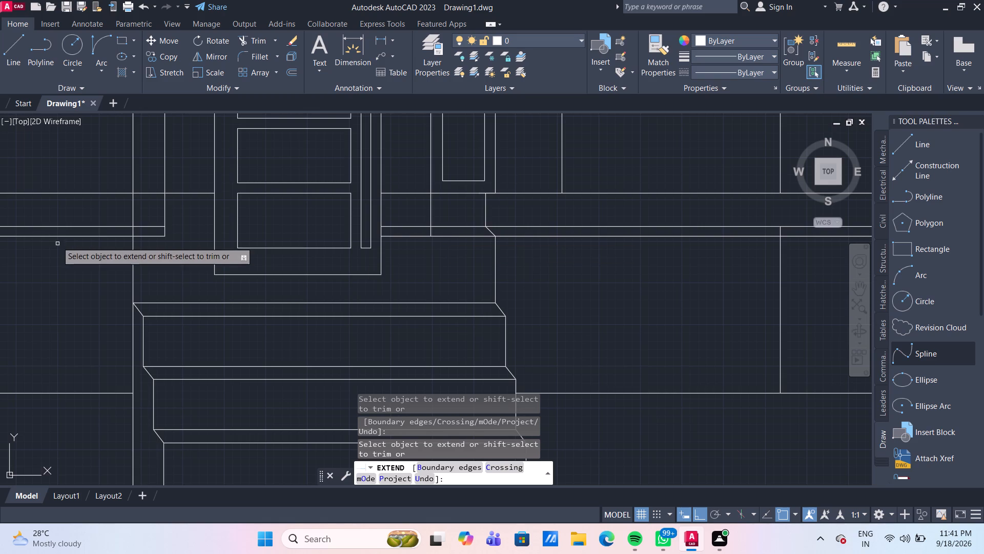
left_click(153, 236)
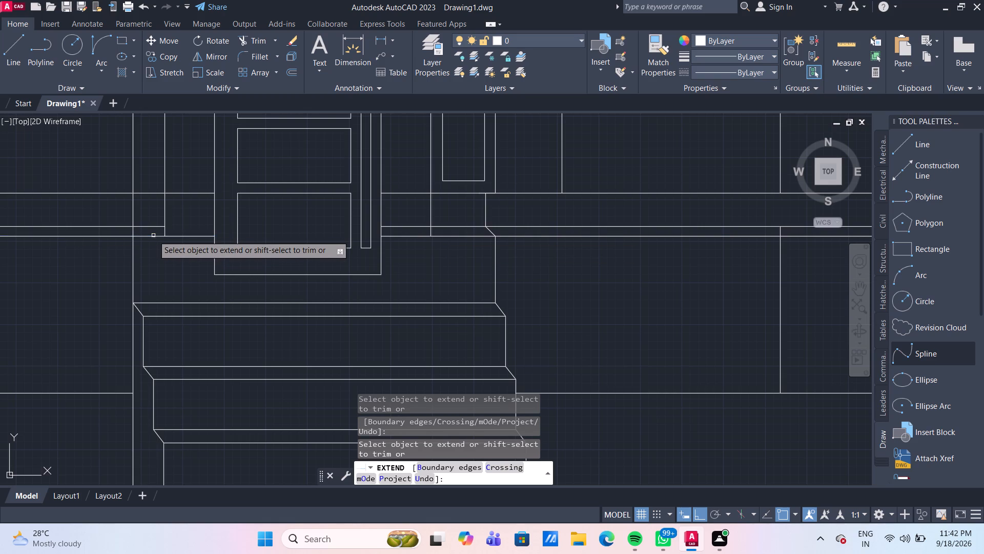
left_click(154, 226)
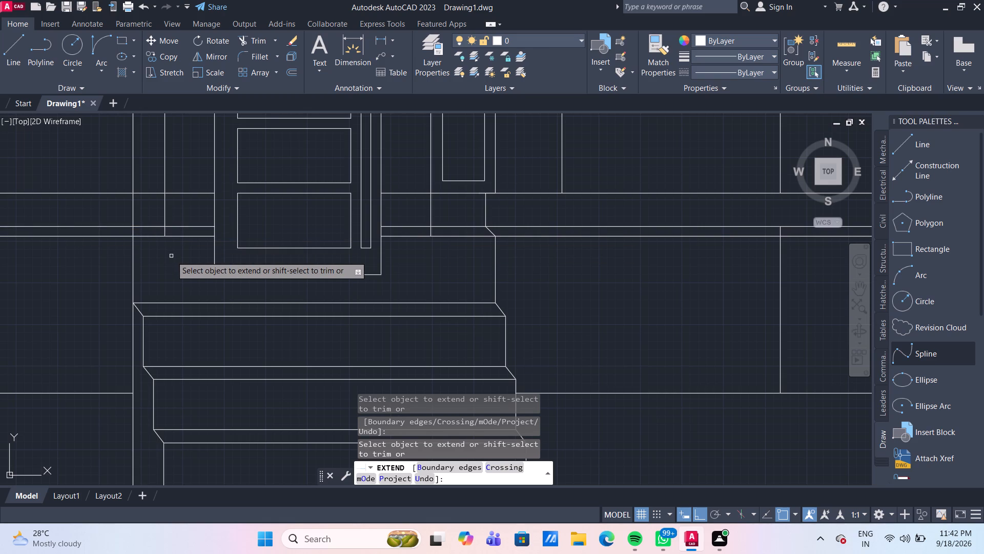
key("Escape")
Trim away the vertical line crossing the wall band between the porch's left edge and the entrance door frame.
scroll(171, 256, "down", 2)
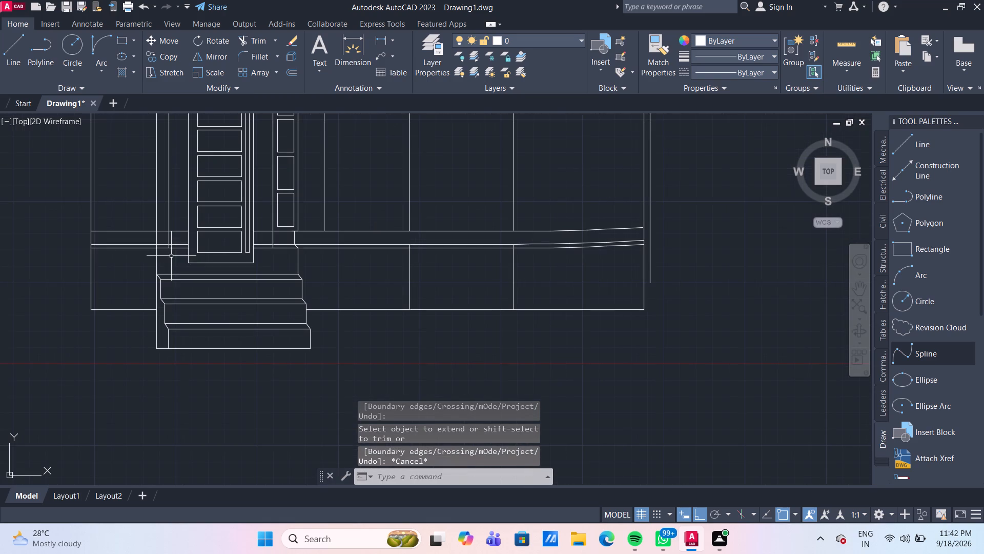
middle_click_drag(279, 262, 340, 258)
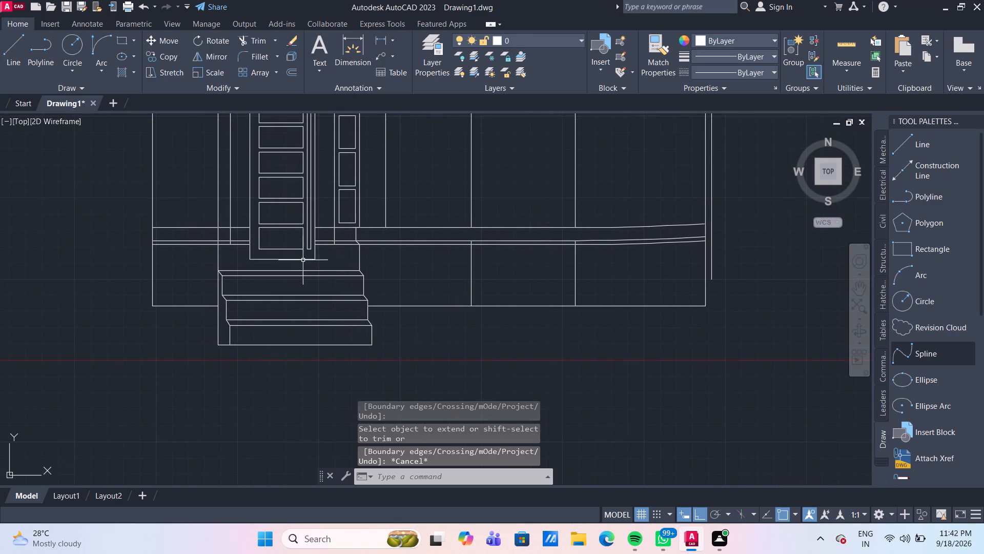
middle_click_drag(238, 257, 289, 280)
scroll(287, 279, "down", 1)
scroll(285, 270, "up", 3)
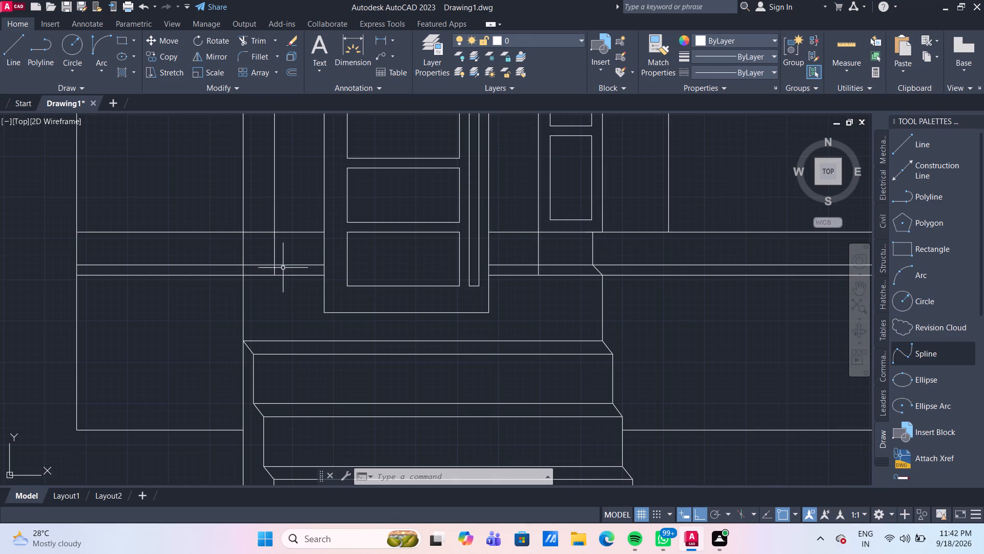
middle_click_drag(263, 249, 295, 248)
scroll(288, 247, "up", 1)
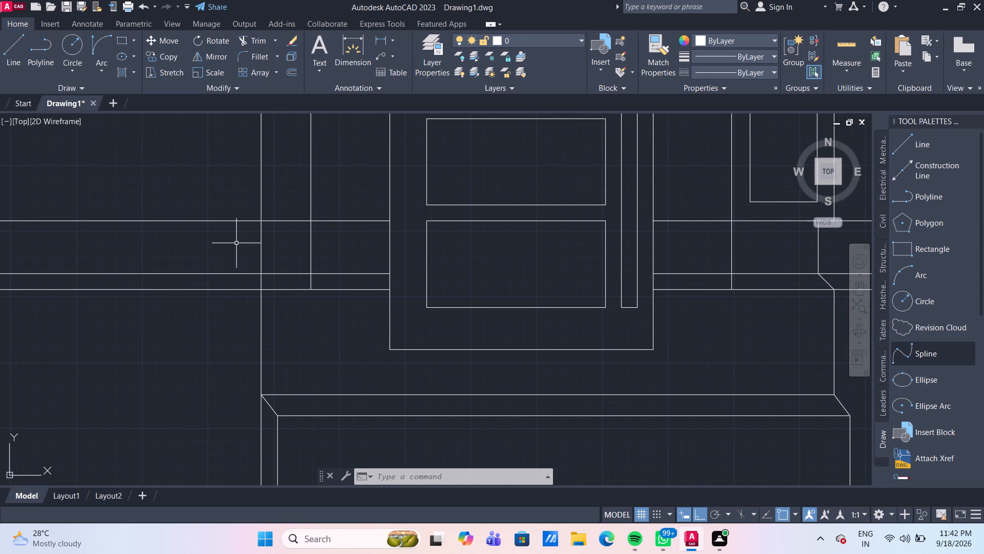
type("tr")
key("Return")
left_click(310, 254)
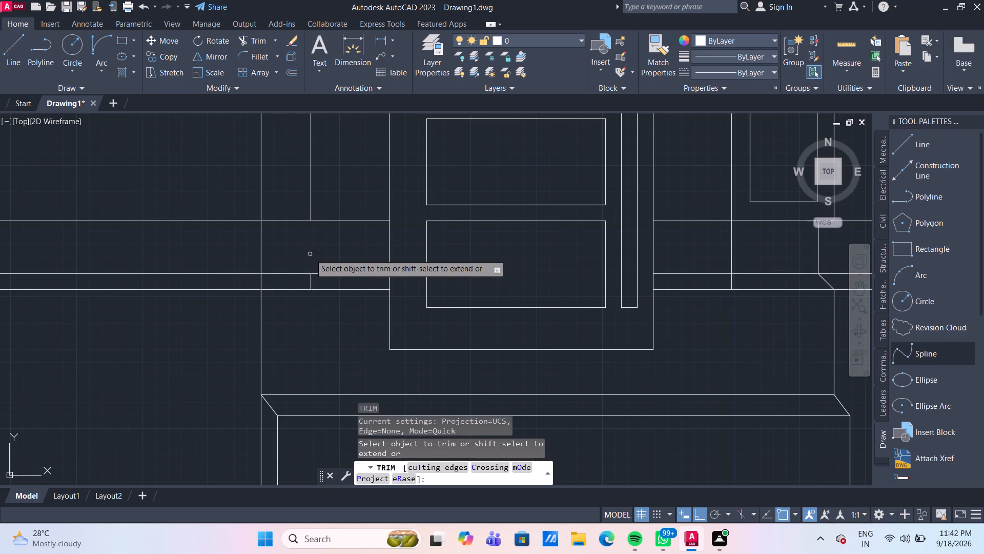
left_click(313, 282)
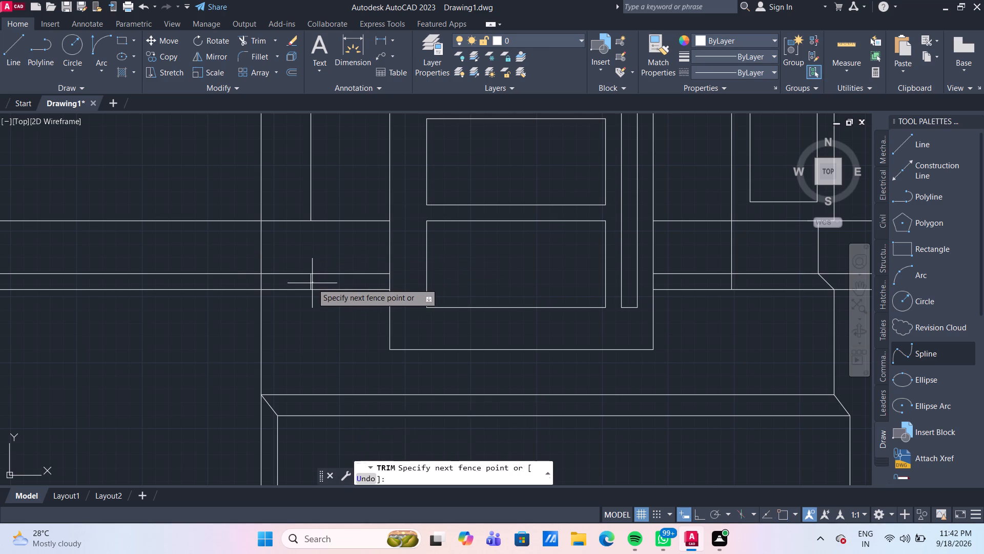
left_click(306, 283)
Examine the entrance, wall band and steps for lines that still need correcting.
scroll(367, 325, "down", 2)
scroll(498, 335, "down", 1)
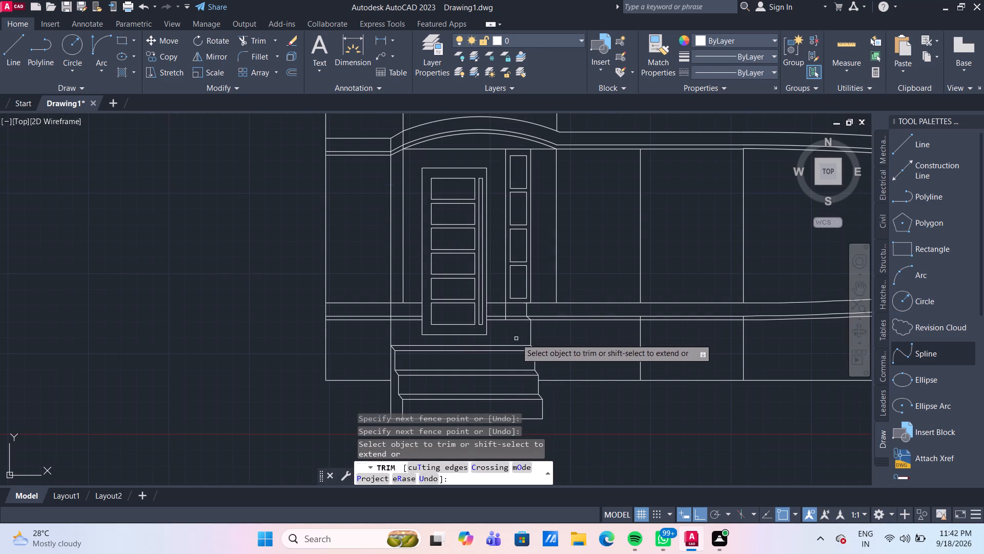
middle_click_drag(507, 335, 429, 322)
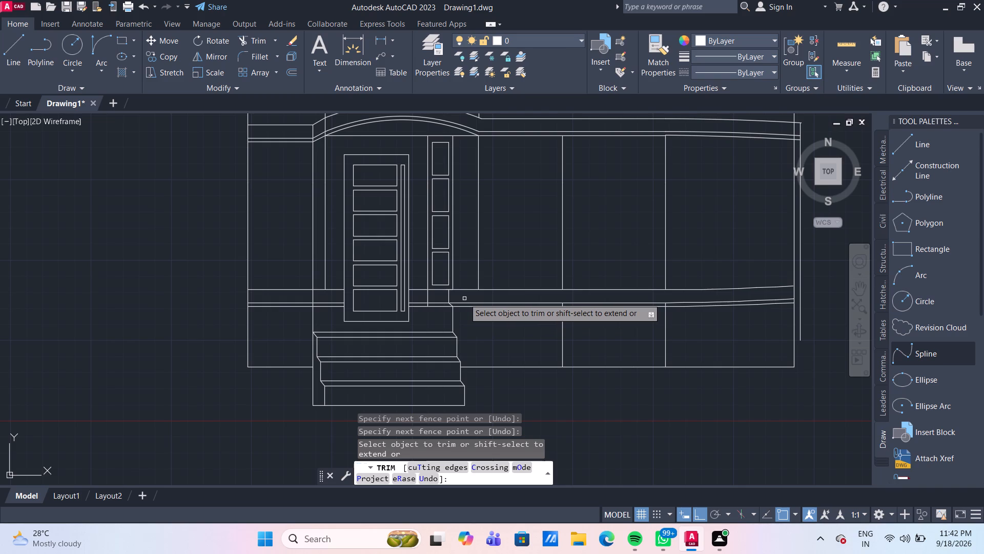
scroll(464, 299, "up", 1)
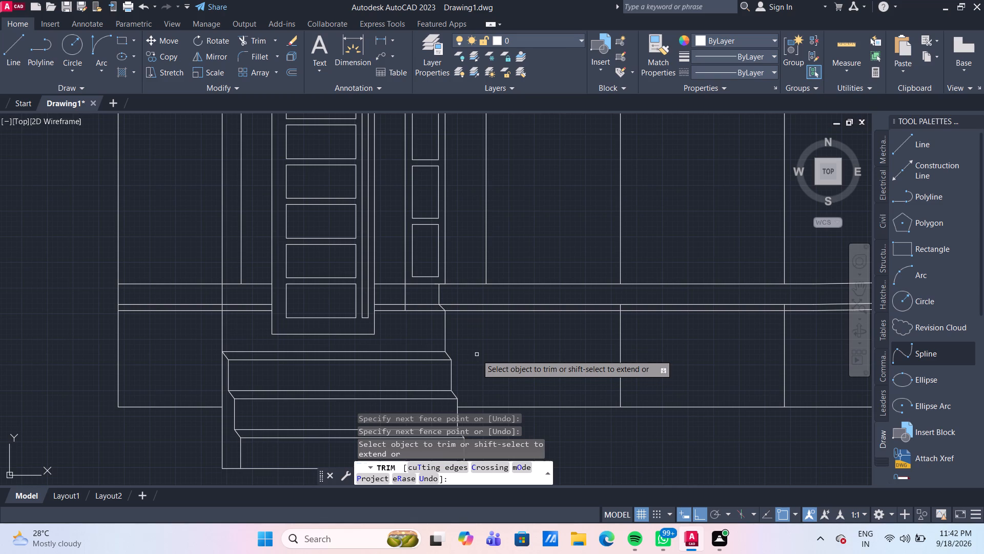
scroll(477, 354, "down", 1)
middle_click_drag(477, 354, 443, 283)
scroll(443, 283, "down", 1)
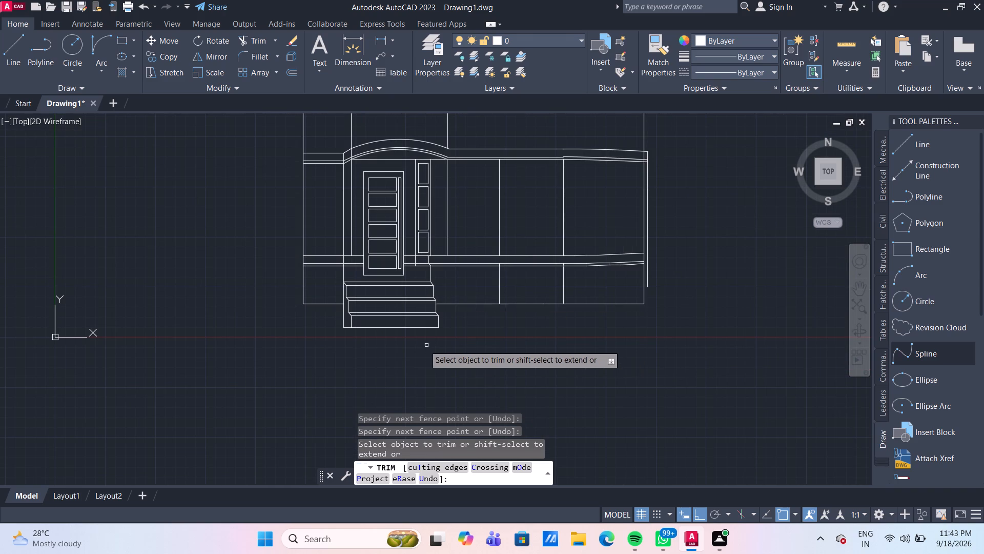
scroll(362, 343, "up", 2)
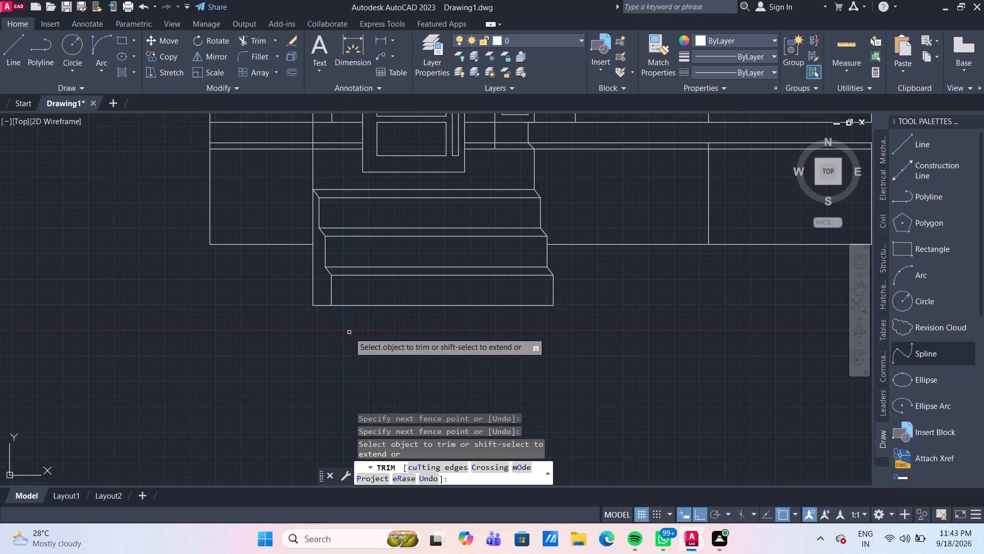
scroll(337, 306, "up", 1)
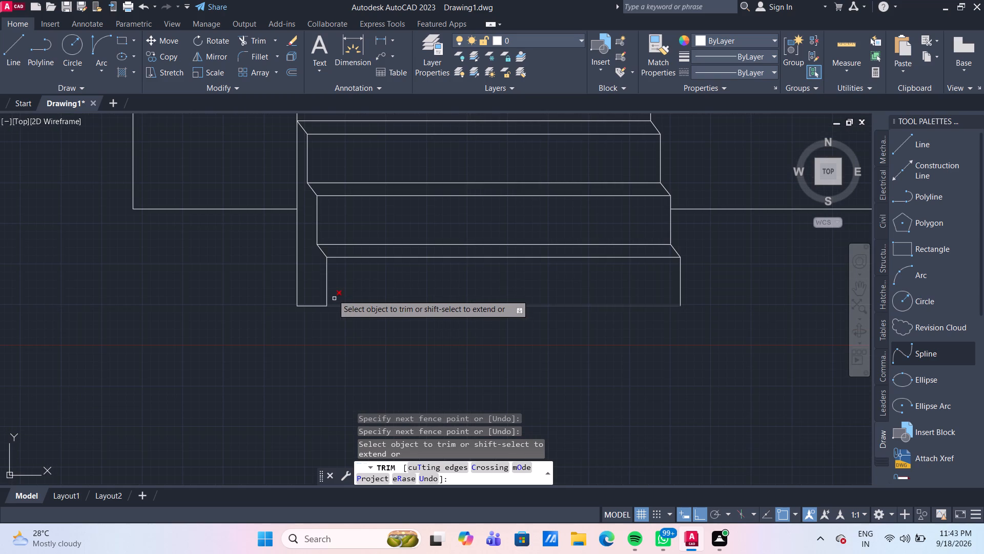
key("Escape")
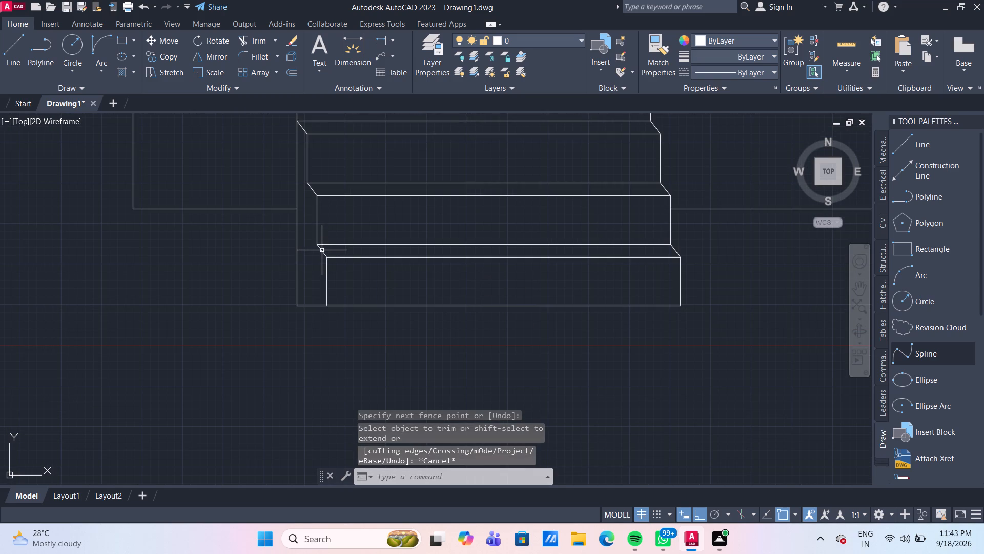
Copy the short diagonal at the lowest step's upper-left corner straight down to that step's bottom-left corner.
left_click(322, 250)
type("co")
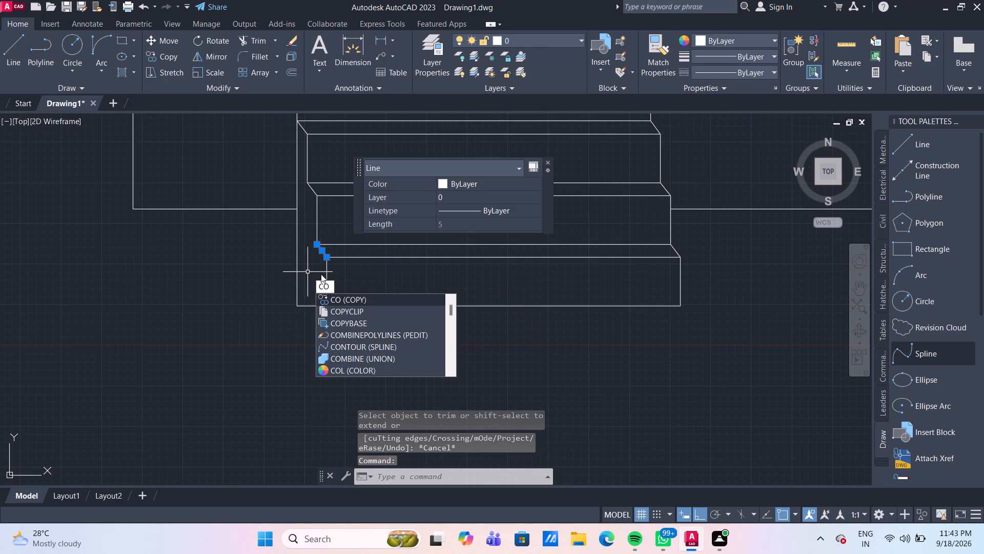
key("Return")
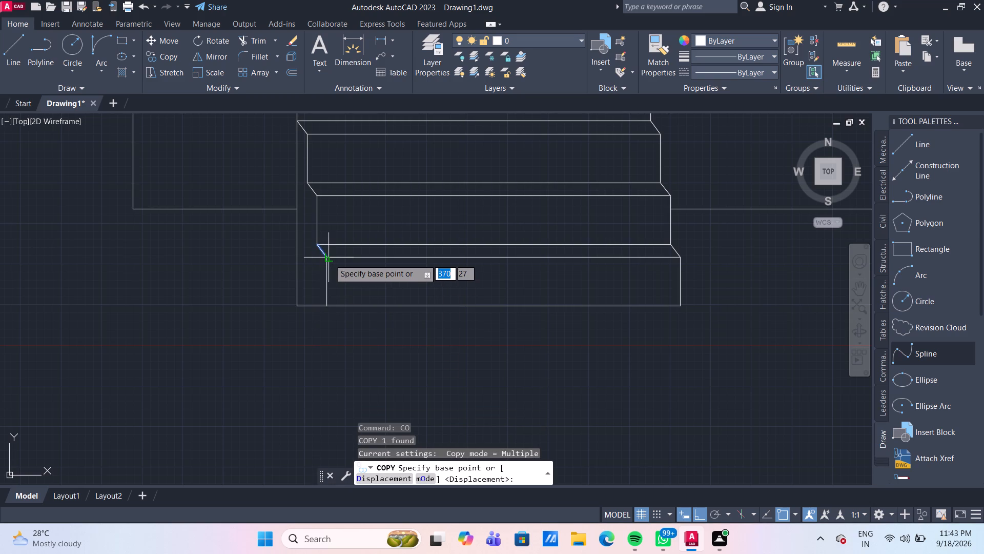
scroll(330, 259, "up", 1)
left_click(323, 259)
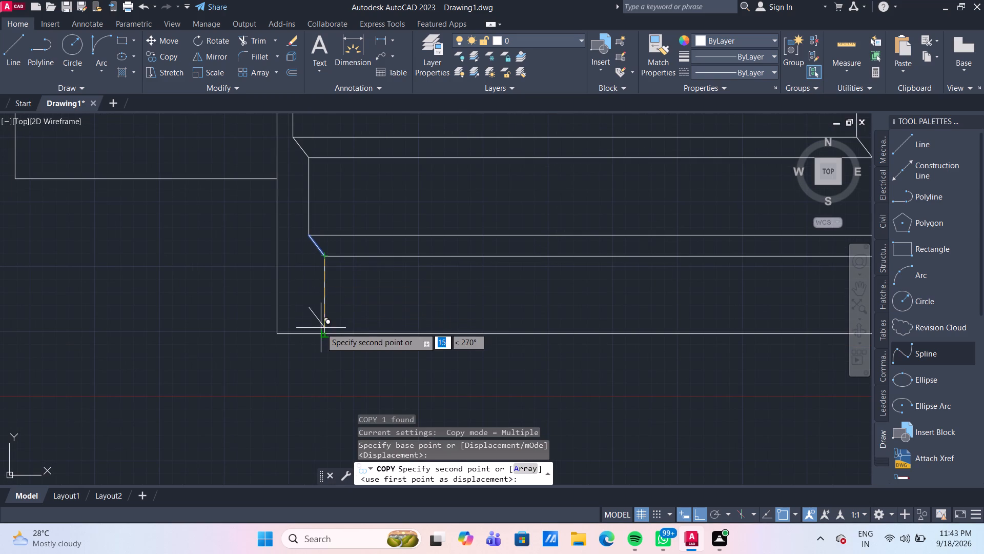
left_click(321, 333)
key("Escape")
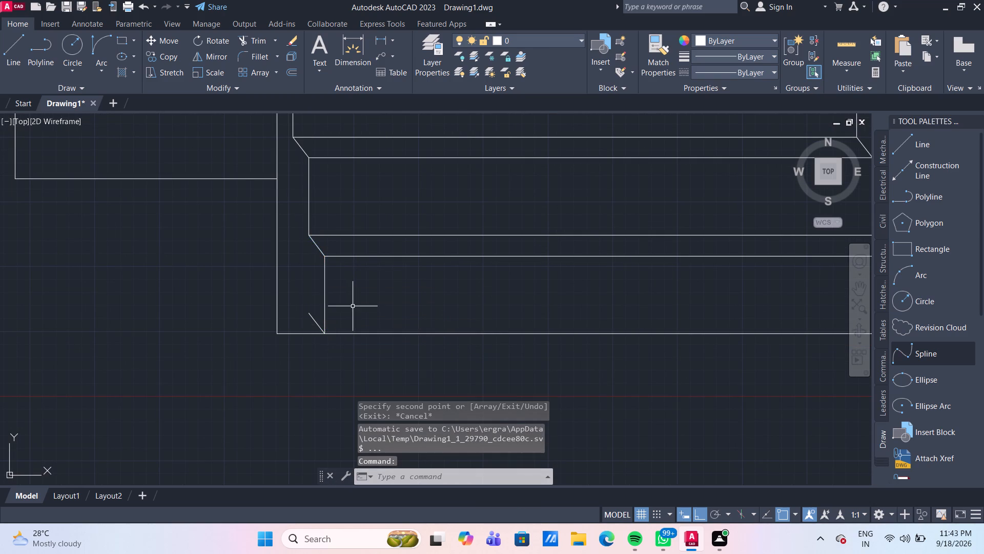
Extend the copied diagonal up to the vertical line along the left side of the steps.
scroll(353, 306, "down", 1)
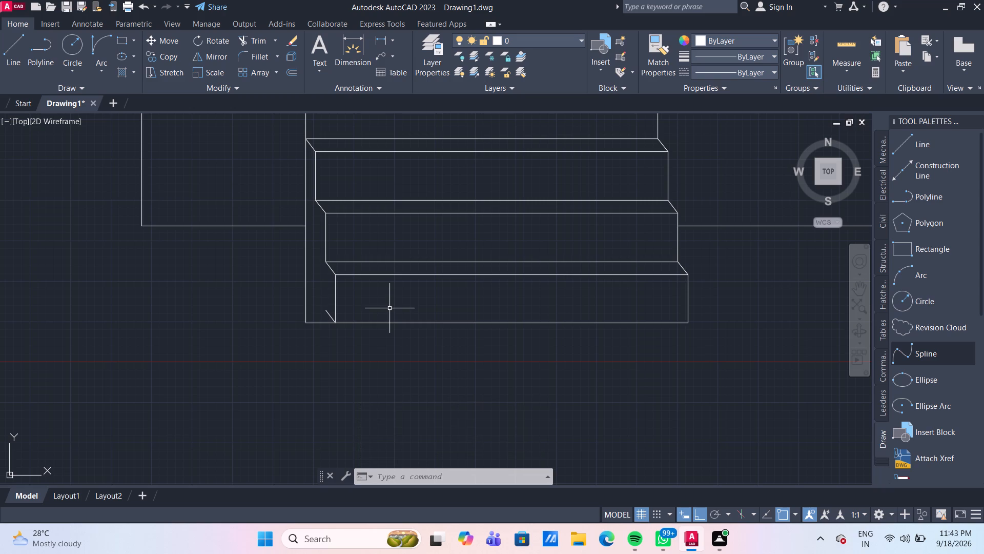
type("ex")
key("Return")
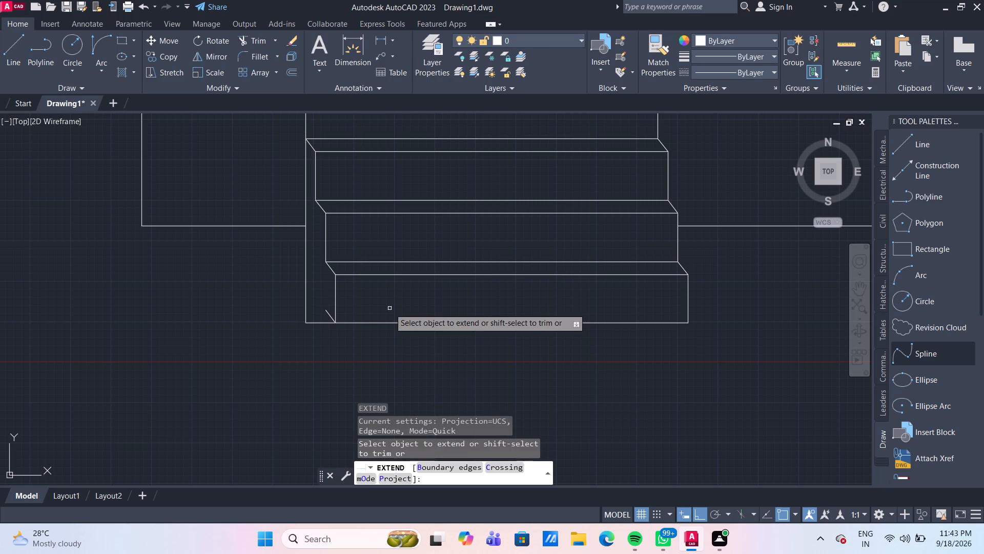
left_click(330, 313)
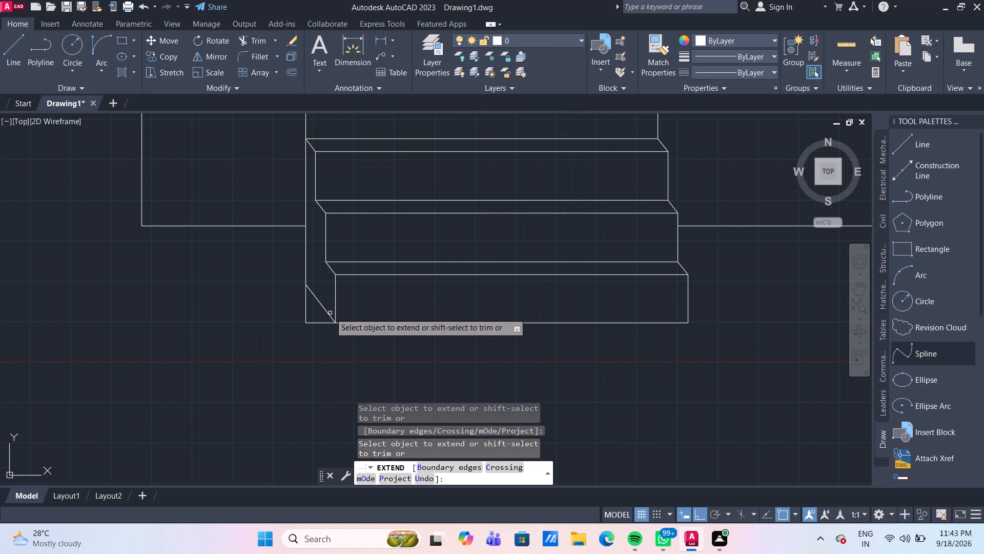
key("Escape")
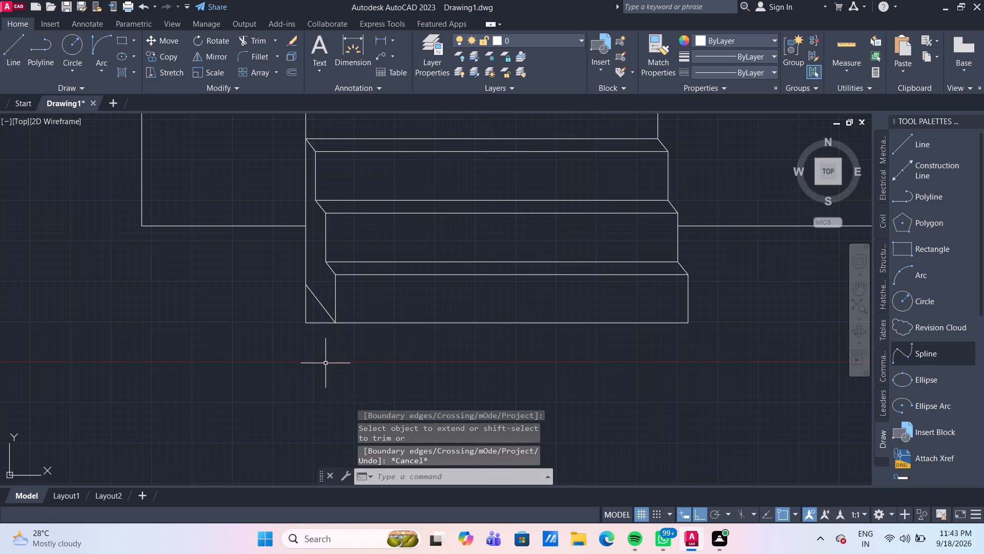
Trim the vertical and bottom line segments outside the diagonal at the lower-left corner of the steps.
type("tr")
key("Return")
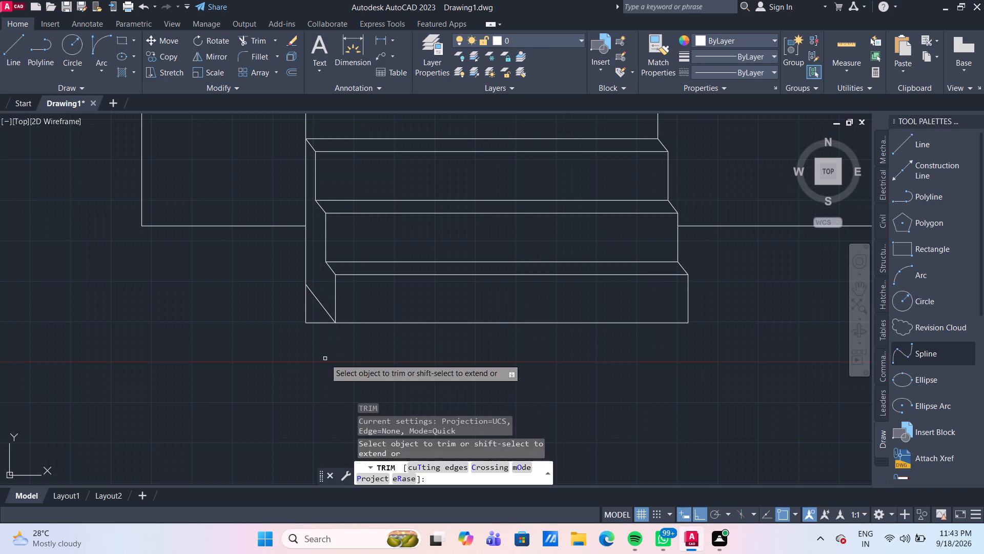
left_click_drag(326, 344, 321, 340)
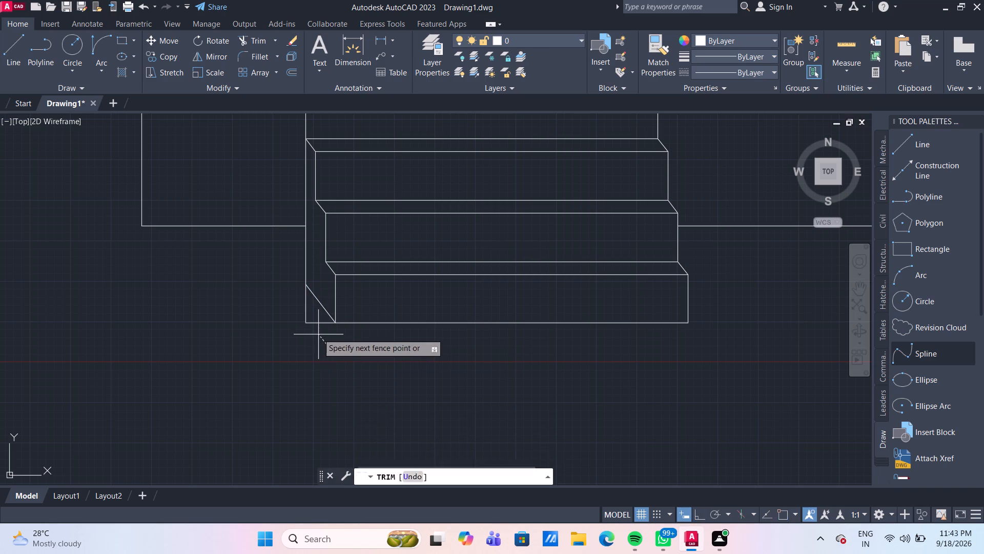
left_click(298, 304)
scroll(299, 350, "down", 3)
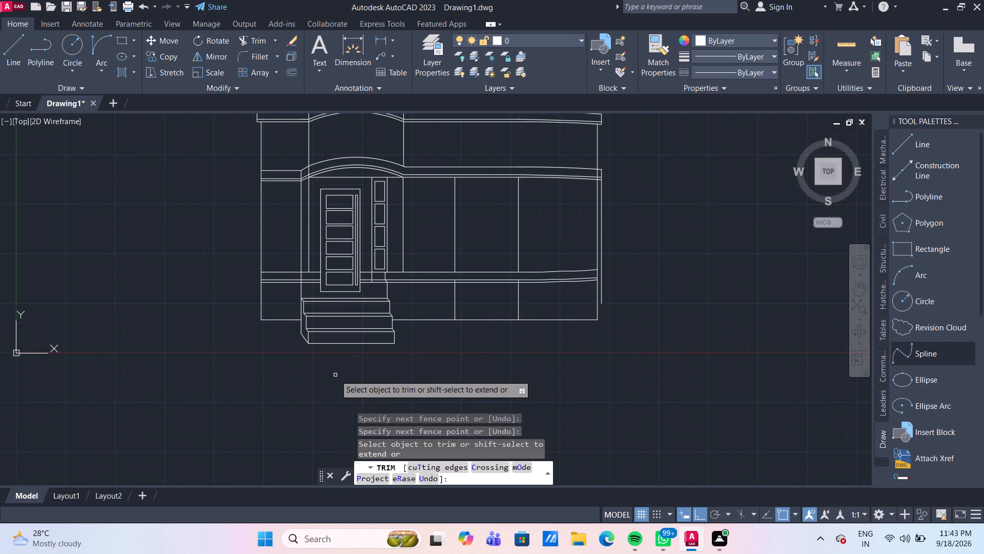
scroll(335, 375, "up", 1)
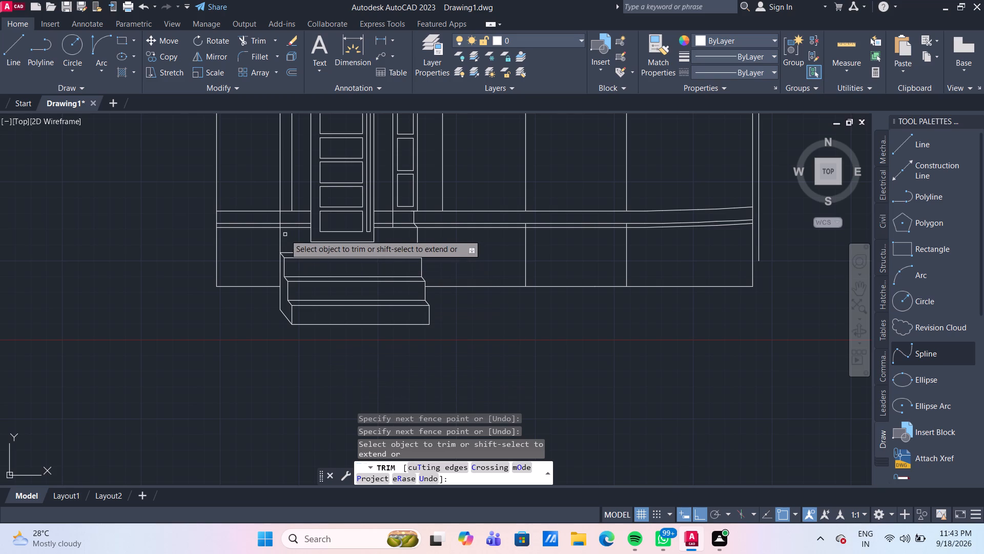
middle_click_drag(667, 347, 470, 402)
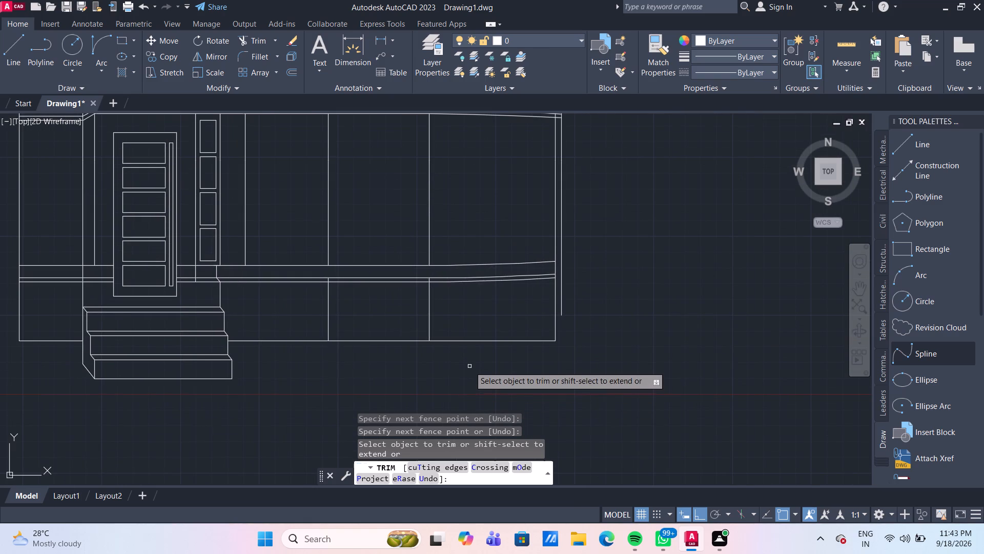
scroll(469, 366, "down", 1)
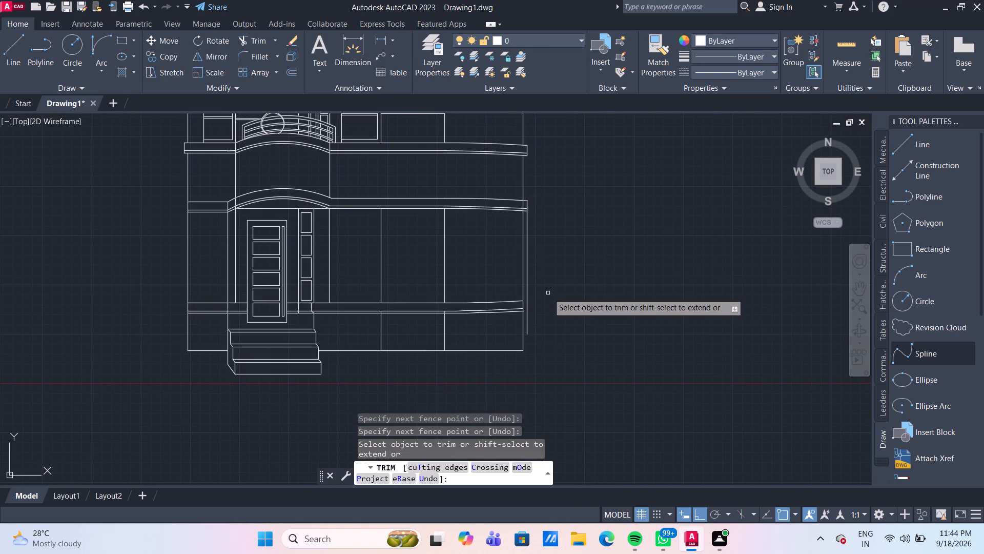
key("Escape")
Extend the three curved lines of the lower wall band to the outer vertical line at the band's right end.
scroll(511, 320, "up", 2)
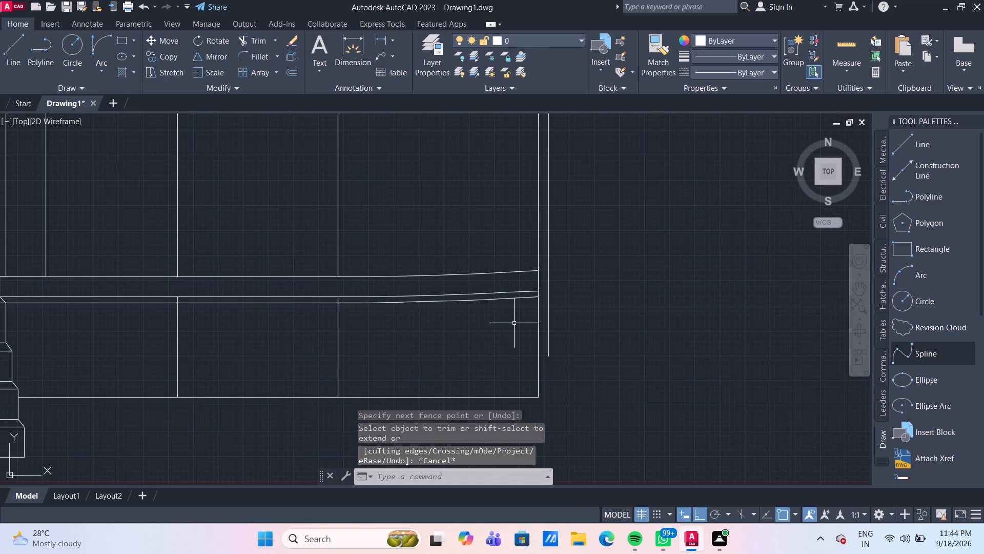
type("ex")
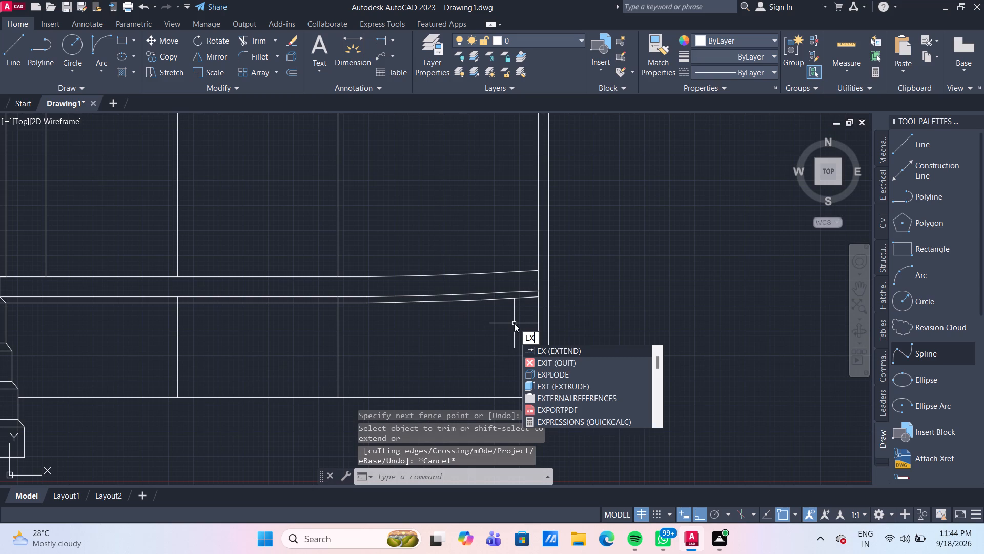
key("Return")
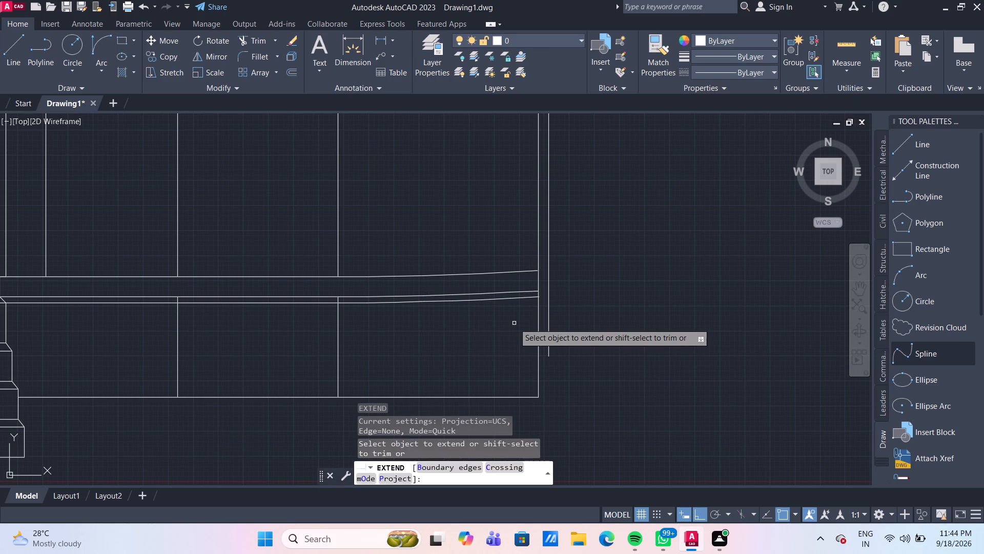
left_click(514, 323)
left_click(505, 268)
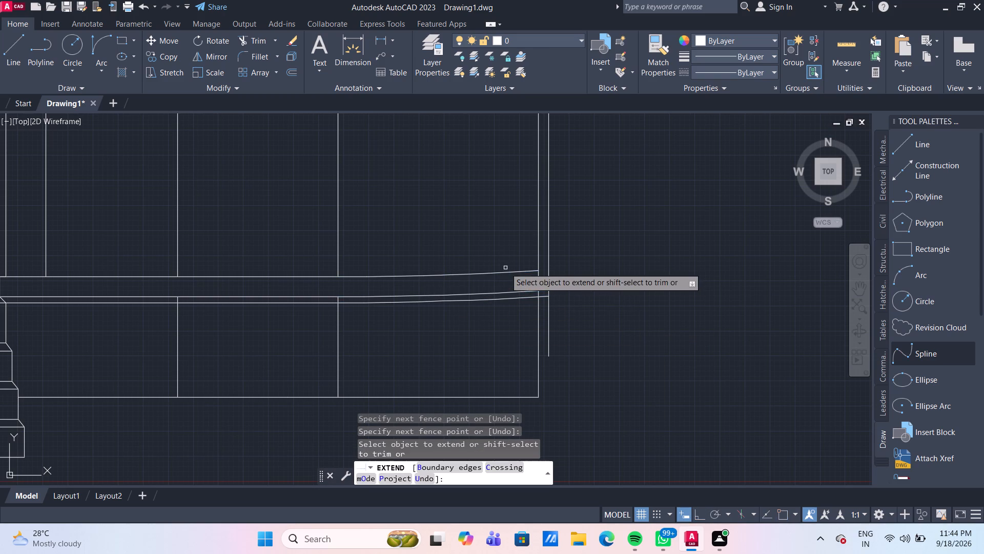
left_click(528, 272)
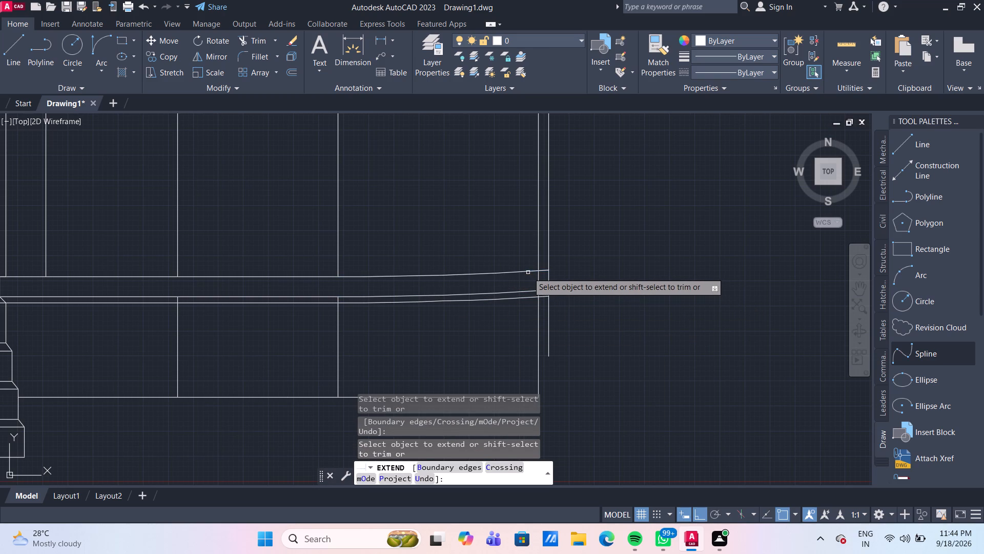
key("Escape")
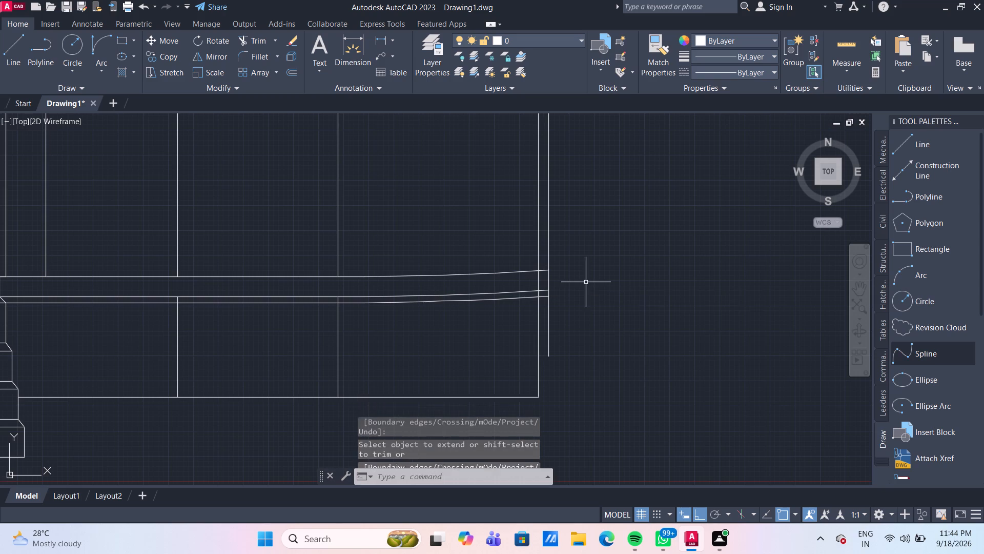
Trim the short overshoot of the top line at the right end of the curved band above the door.
scroll(574, 251, "down", 1)
middle_click_drag(575, 251, 586, 281)
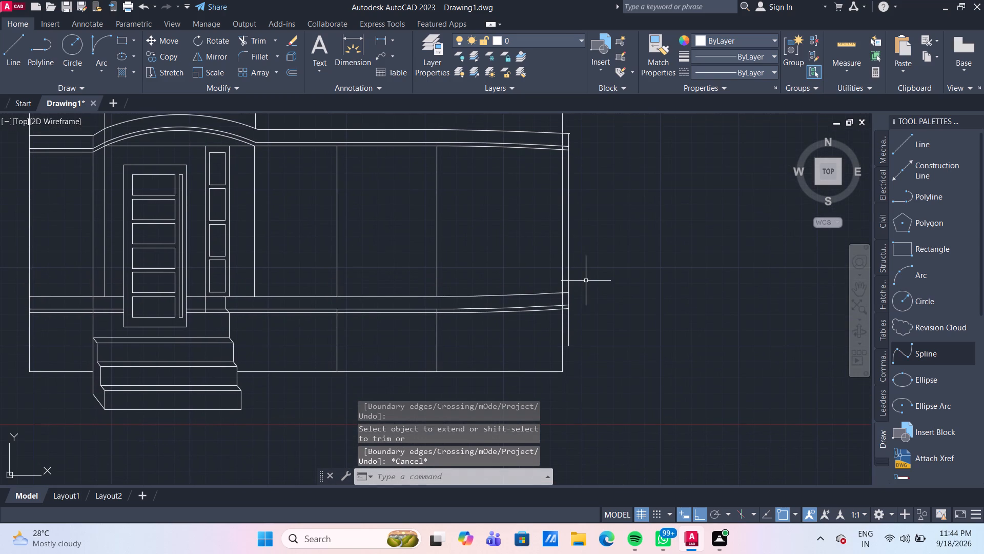
type("tr")
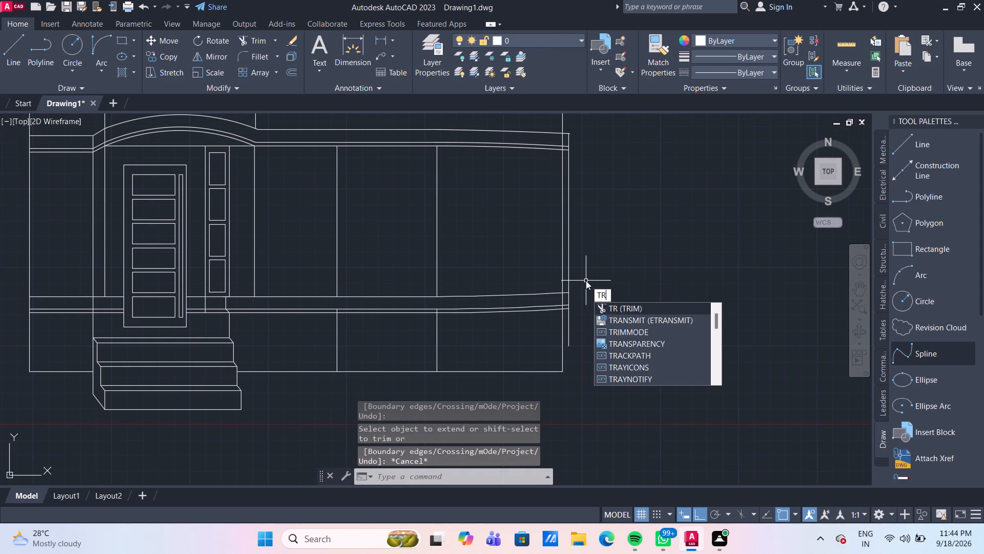
key("Return")
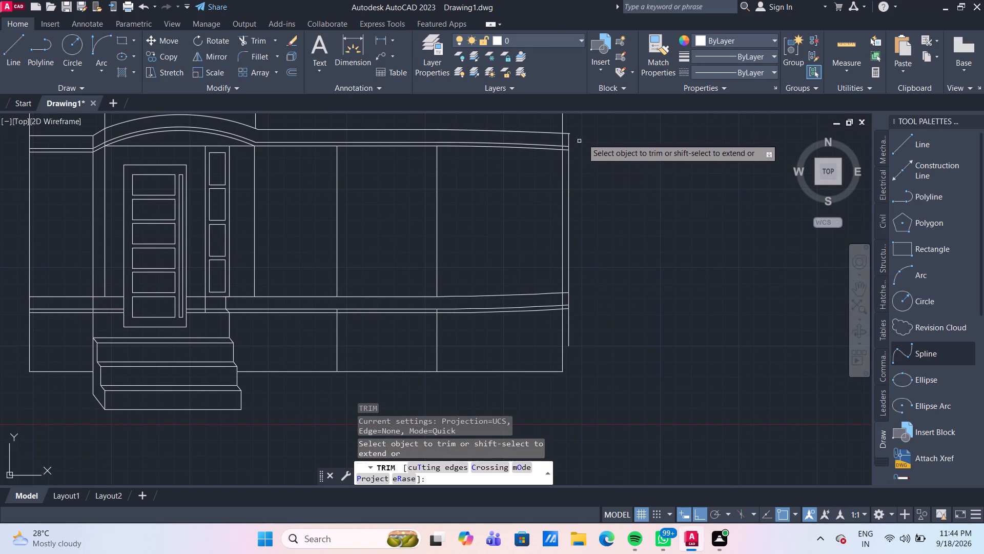
scroll(582, 133, "up", 3)
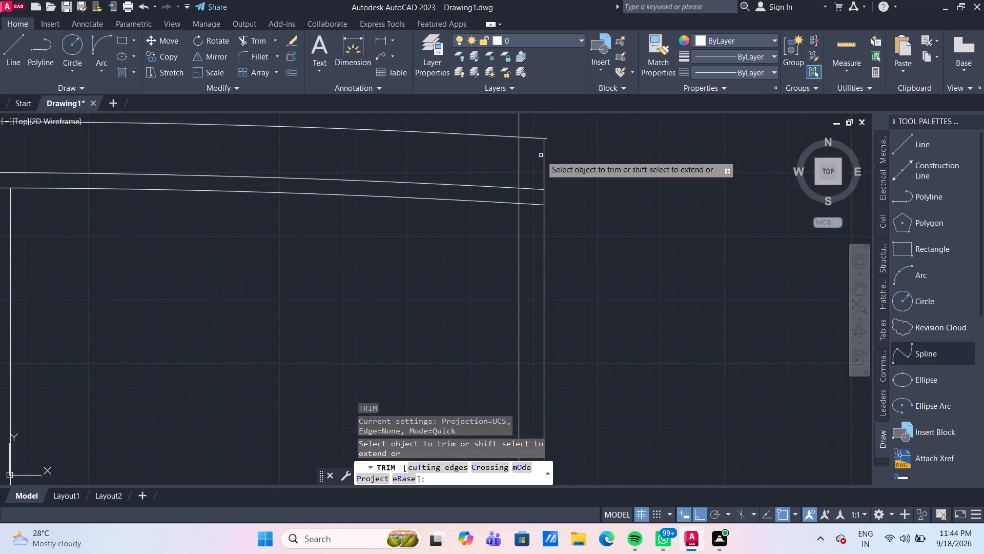
scroll(542, 147, "up", 1)
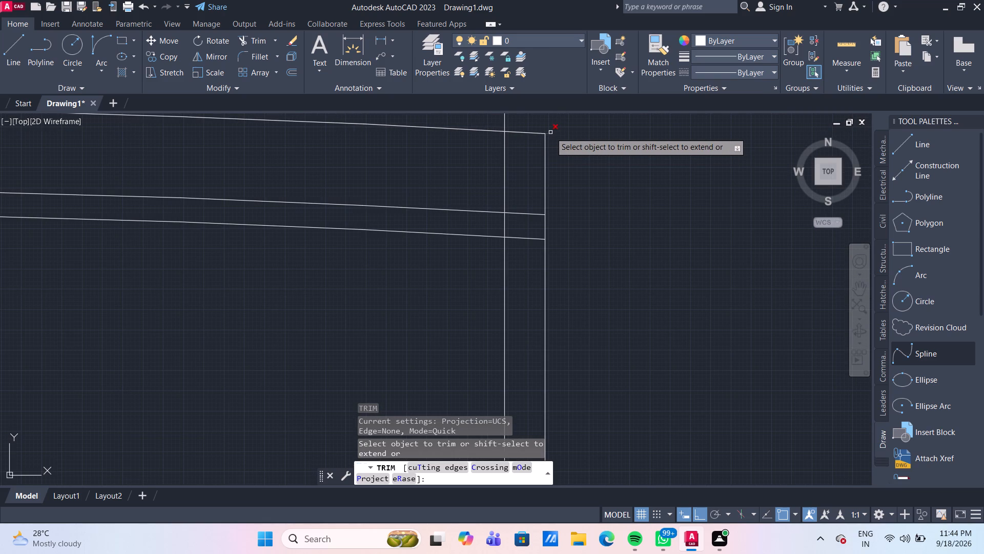
left_click(550, 132)
Trim the outer vertical line between the band above the door and the lower wall band, and below the lower band.
scroll(549, 280, "down", 2)
scroll(584, 349, "down", 1)
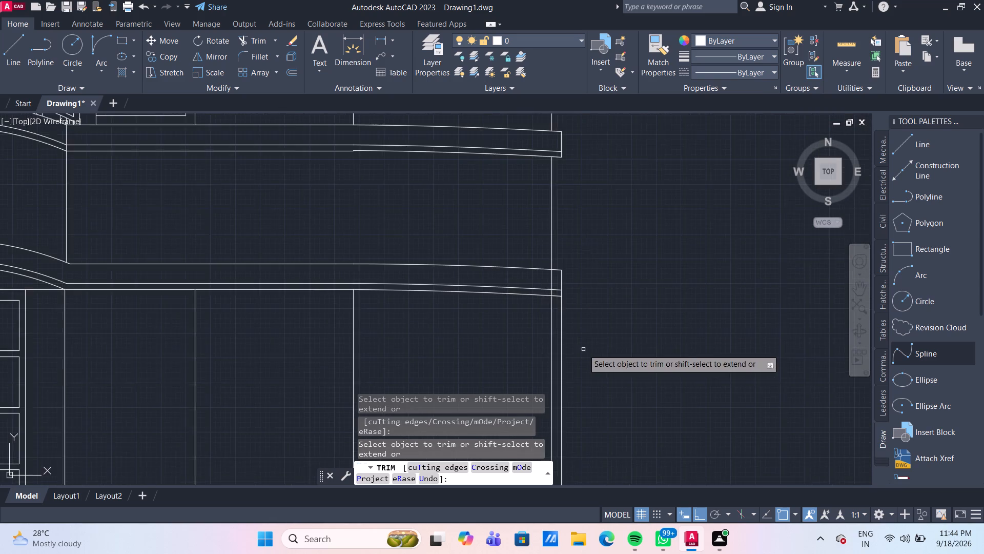
middle_click_drag(580, 346, 551, 258)
left_click(531, 236)
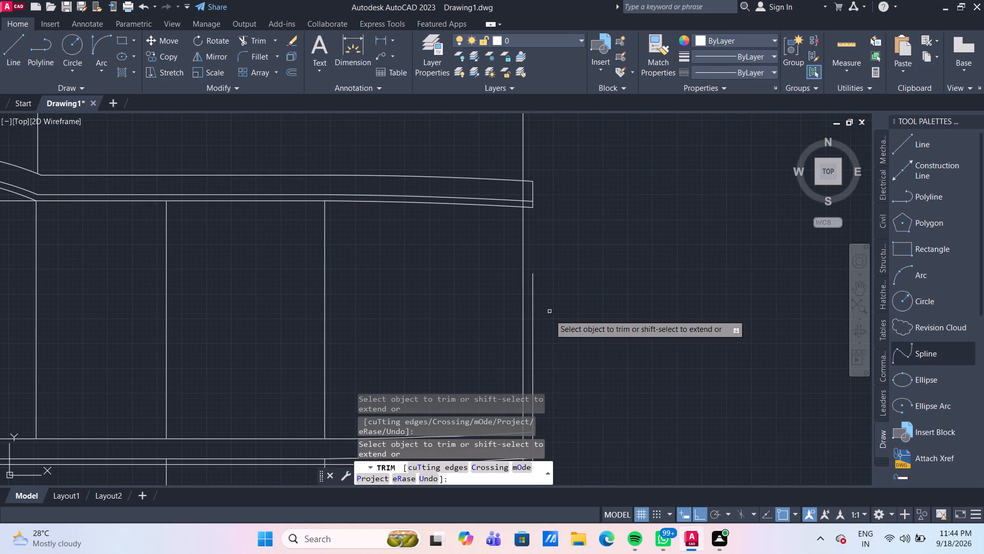
scroll(557, 336, "down", 1)
middle_click_drag(557, 336, 513, 233)
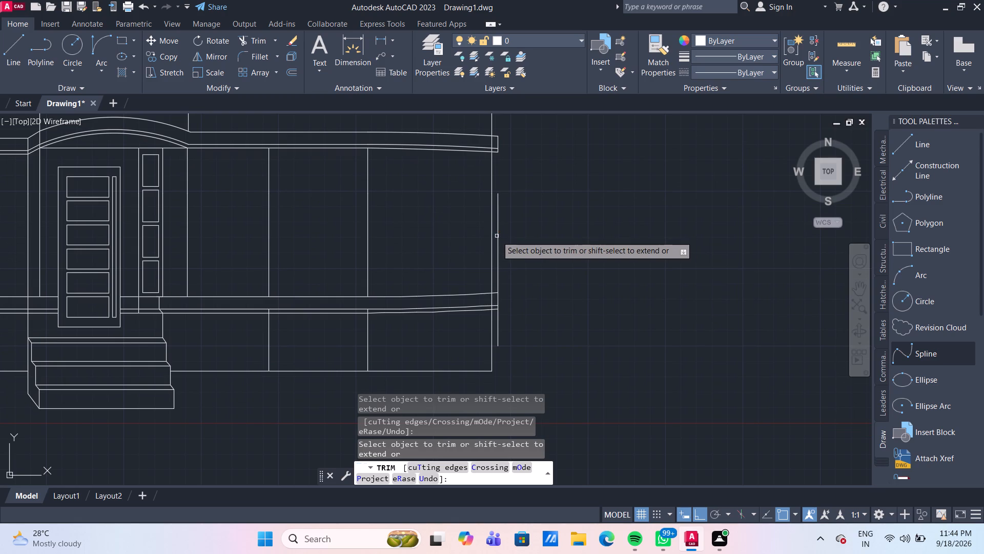
left_click(498, 236)
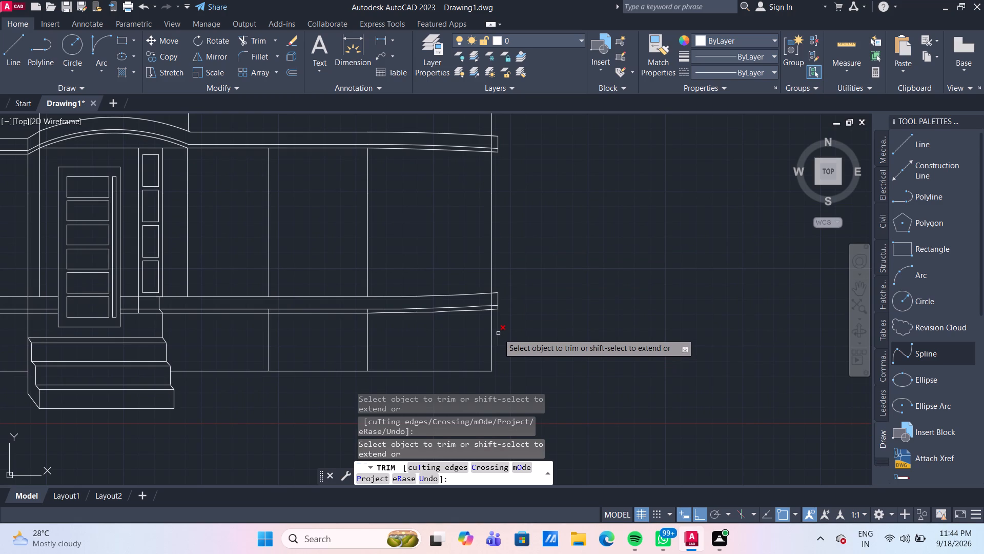
left_click(498, 333)
Trim the two segments of the building's right wall edge that cross the inside of the lower wall band.
scroll(499, 321, "up", 4)
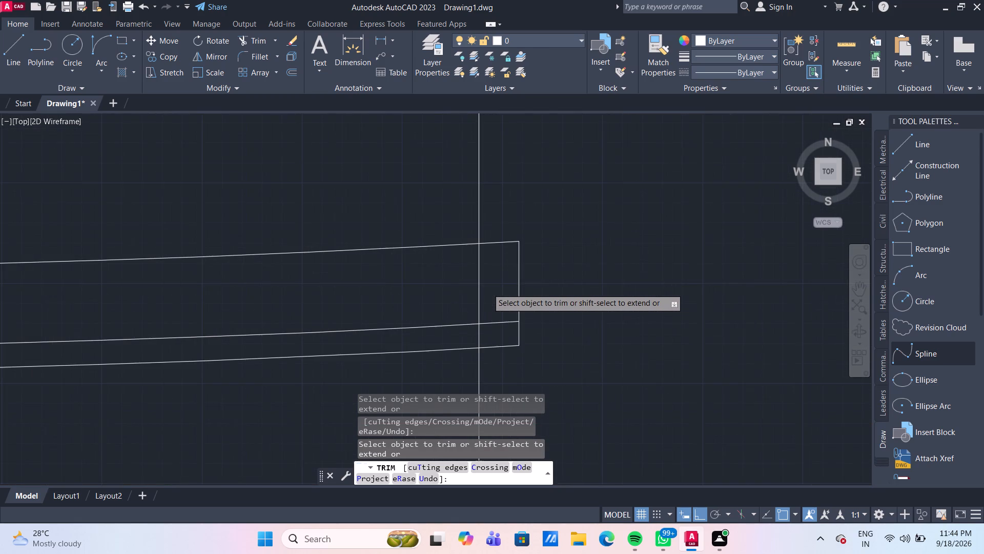
left_click(477, 285)
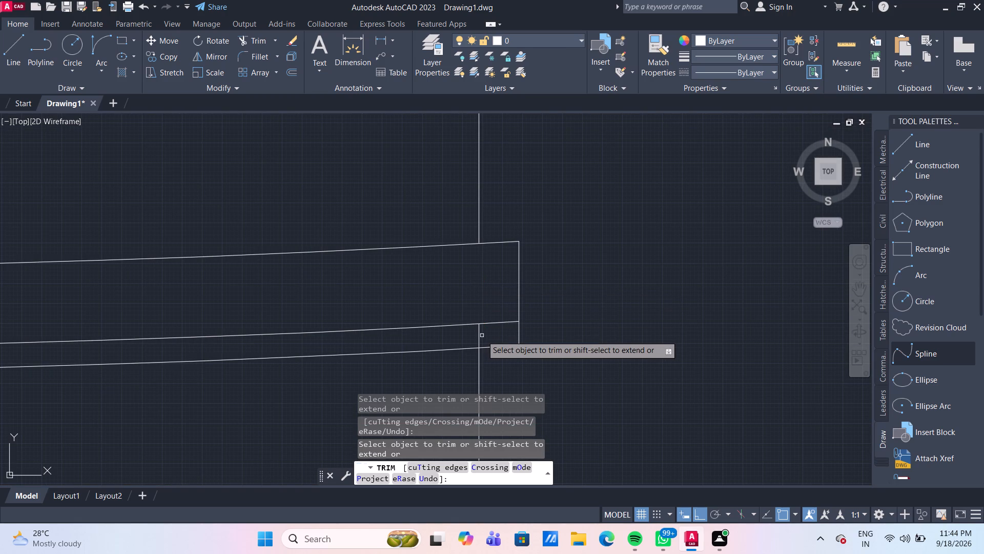
left_click(478, 337)
scroll(530, 305, "down", 6)
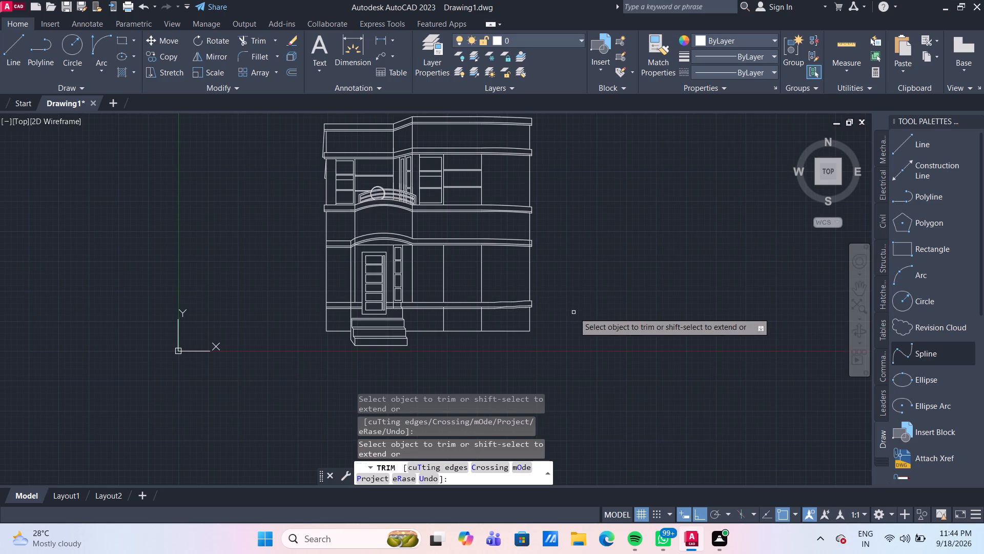
scroll(604, 290, "down", 1)
middle_click_drag(604, 290, 585, 311)
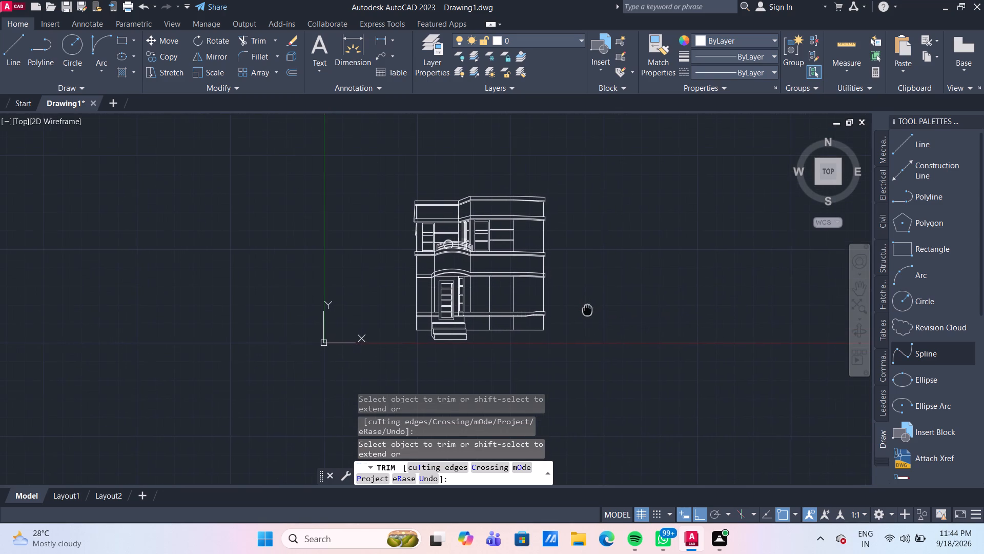
middle_click_drag(585, 311, 584, 311)
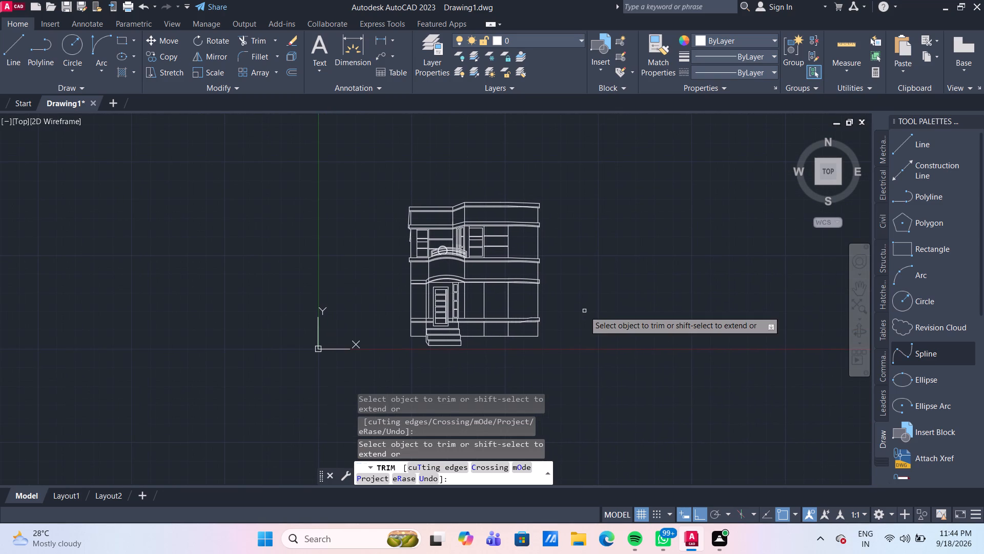
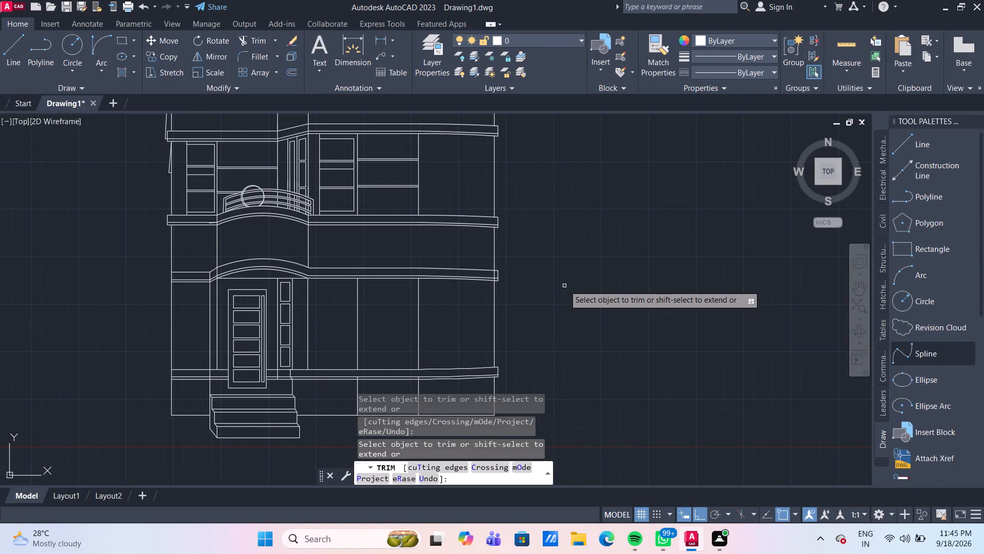
Trim the right-hand outer wall line where it crosses the two strips of the band above the ground floor.
scroll(590, 288, "up", 1)
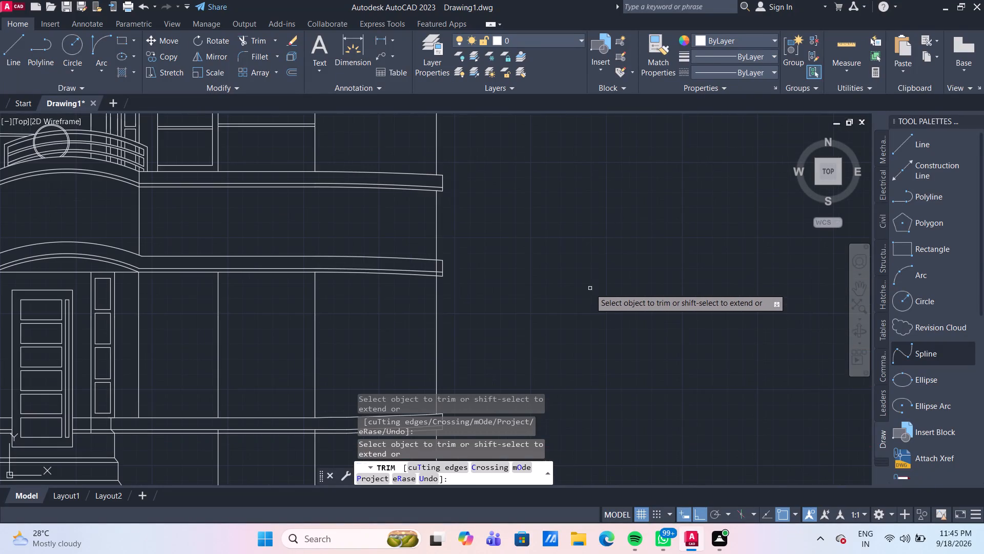
scroll(511, 282, "up", 2)
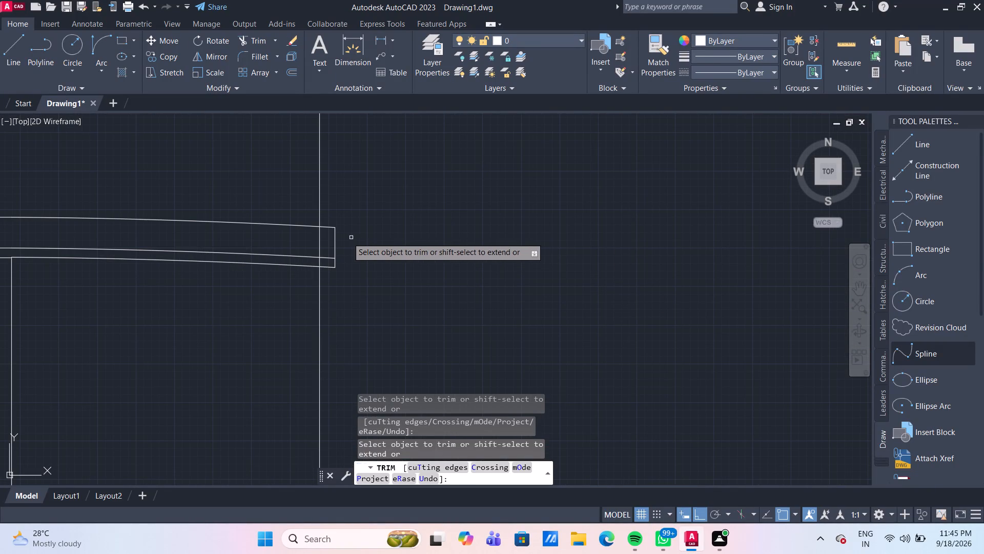
left_click(319, 240)
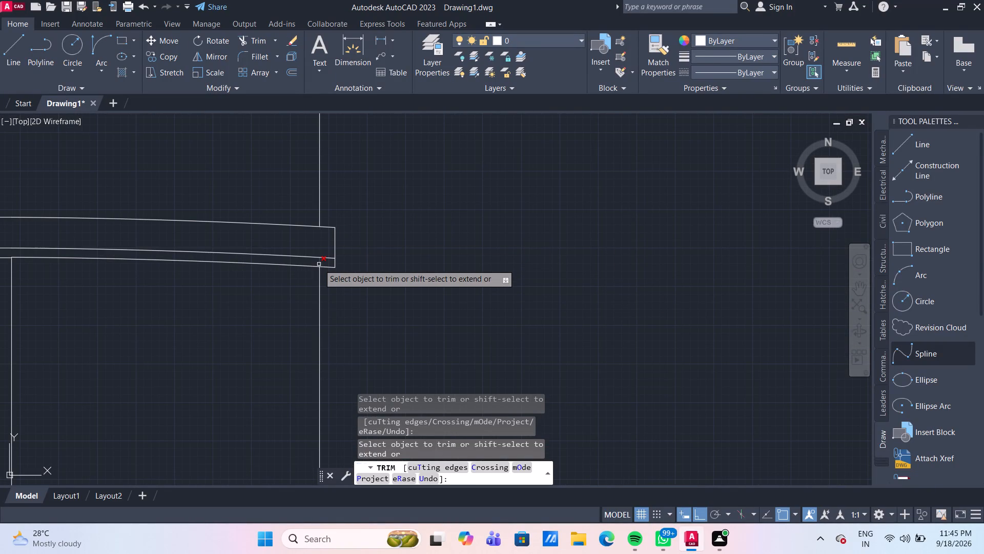
left_click(319, 264)
scroll(528, 262, "down", 3)
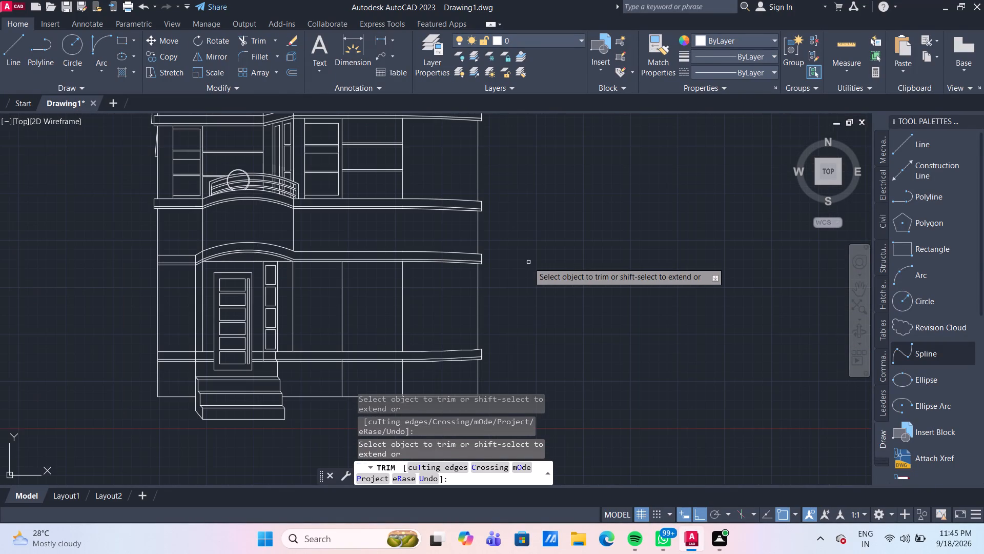
scroll(528, 262, "down", 1)
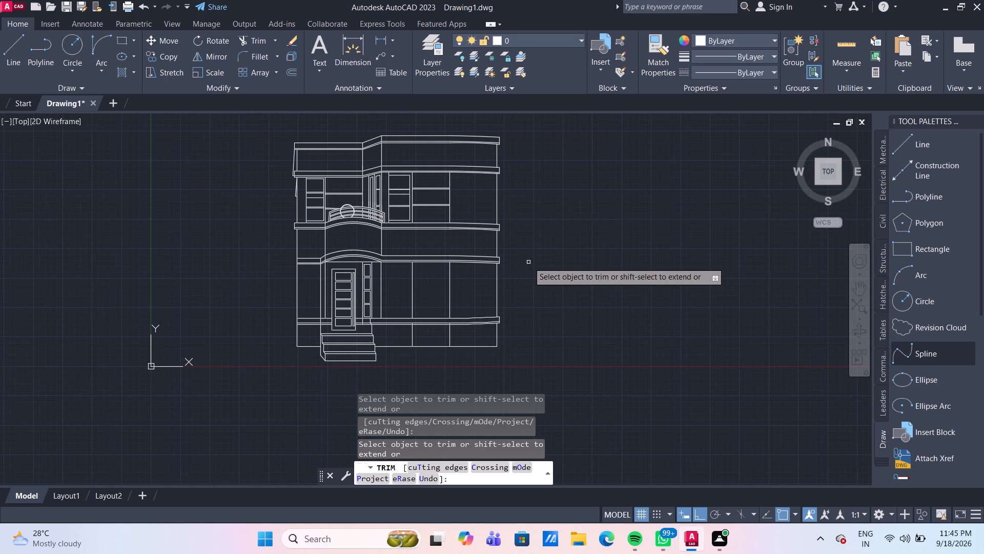
key("Escape")
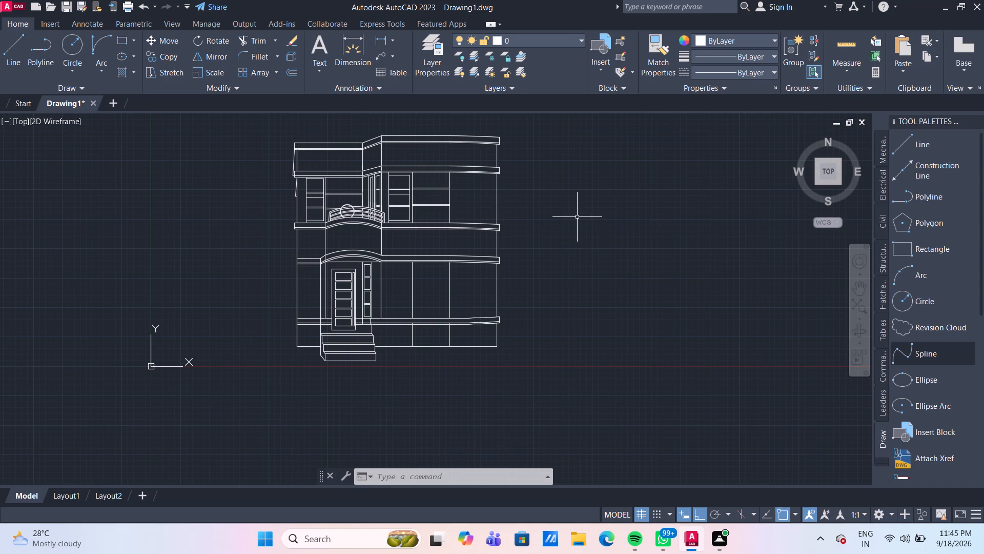
Draw a window rectangle about 56 by 106 in the ground-floor bay just right of the door's sidelight.
scroll(577, 217, "up", 1)
middle_click_drag(600, 274, 690, 240)
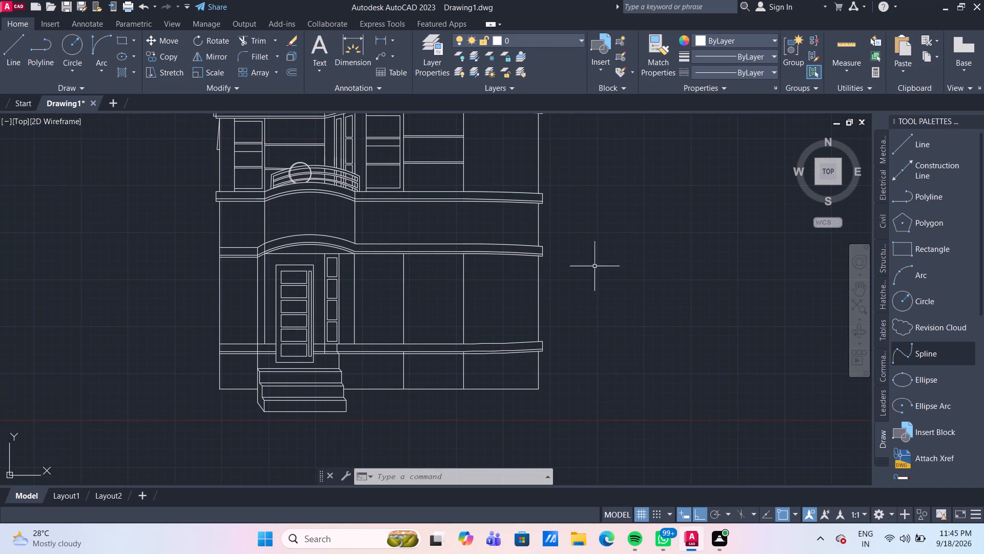
middle_click_drag(426, 290, 480, 274)
scroll(435, 269, "up", 1)
middle_click_drag(435, 269, 462, 250)
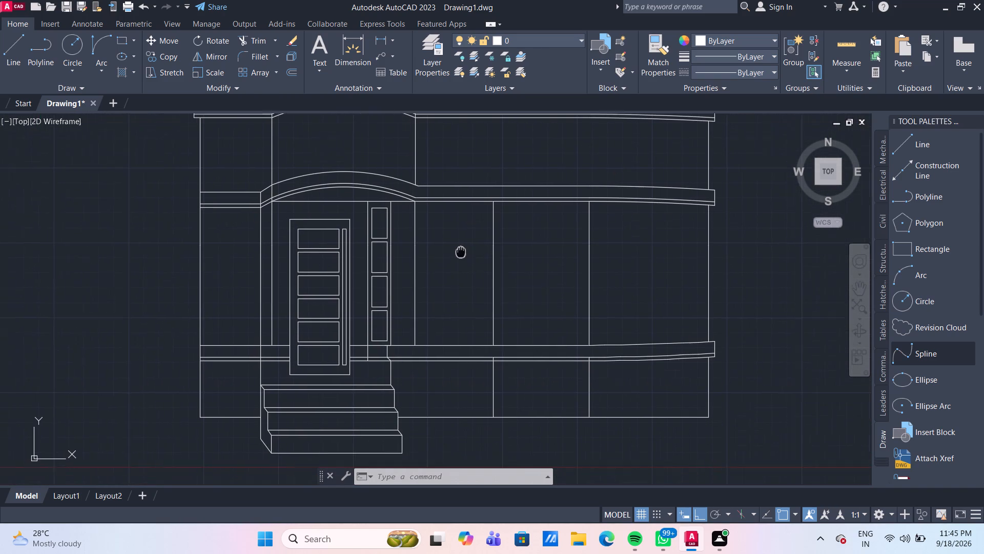
middle_click_drag(462, 250, 471, 248)
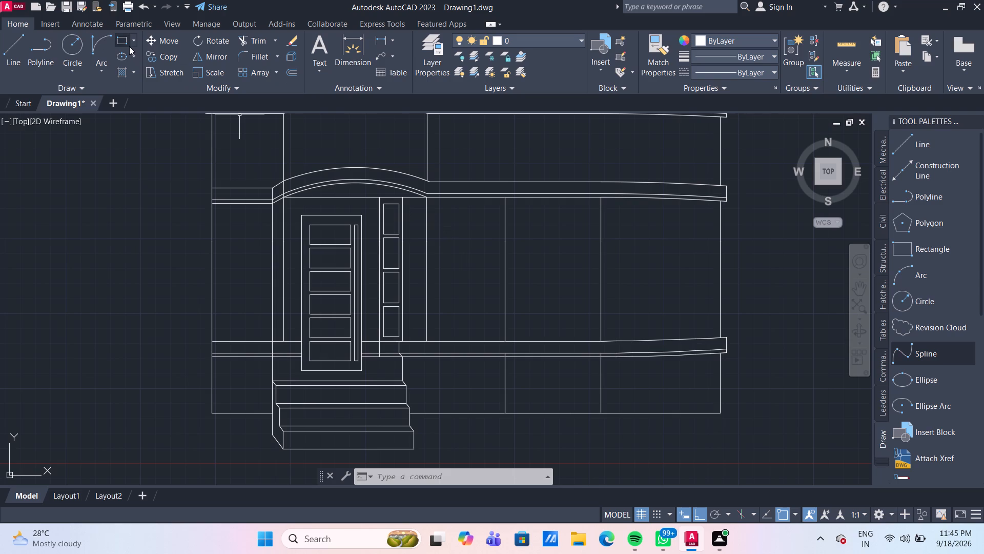
left_click(126, 44)
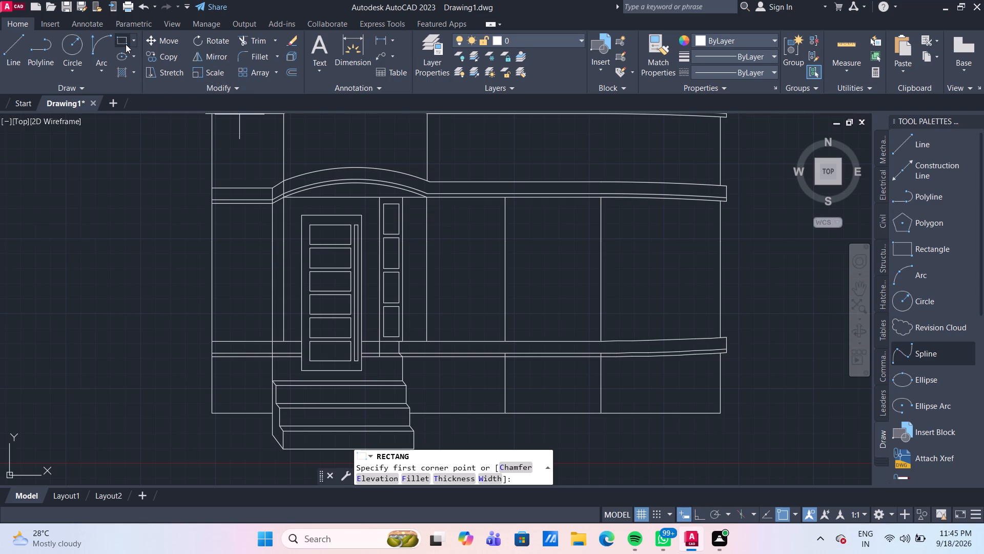
left_click(496, 207)
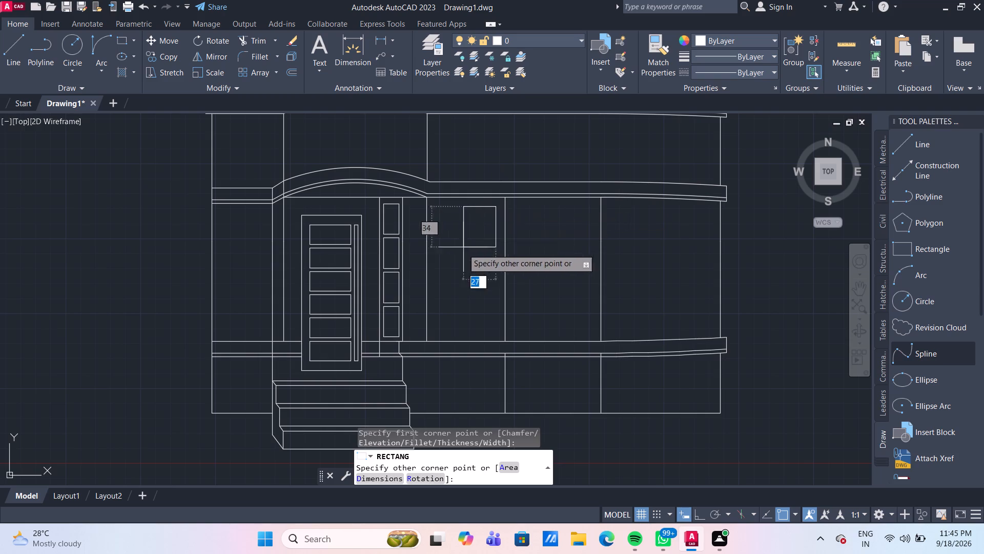
left_click(428, 333)
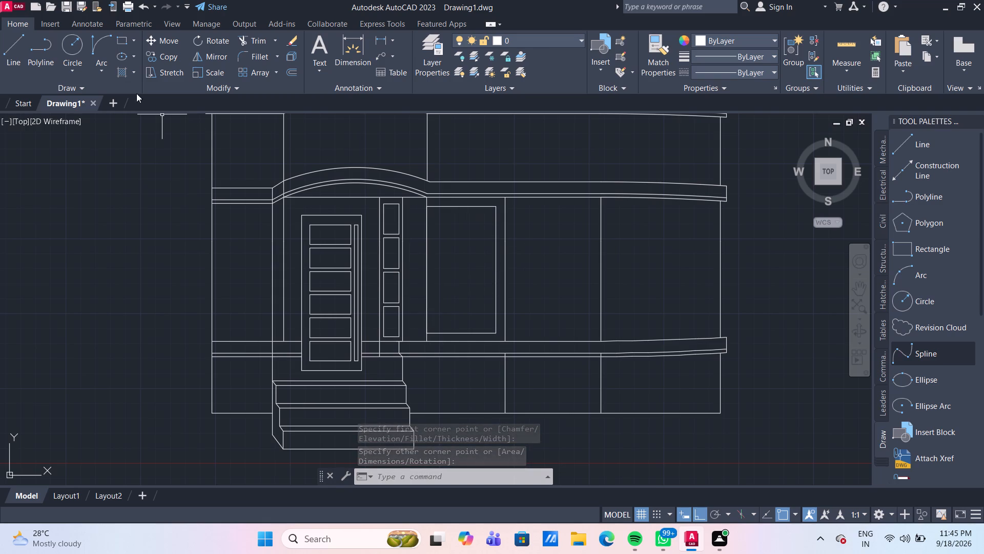
Draw a horizontal line across the new window rectangle between the midpoints of its two sides.
left_click(24, 46)
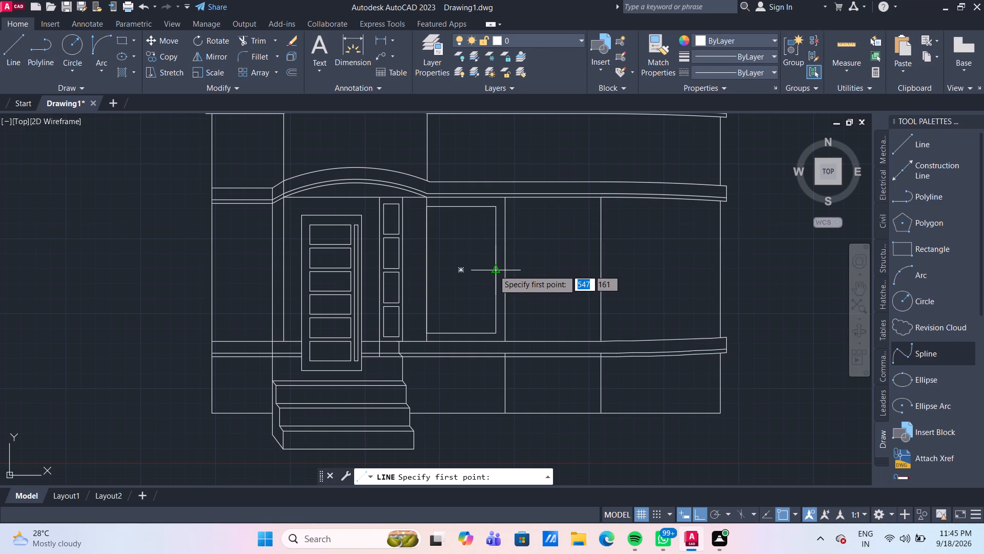
left_click_drag(494, 270, 476, 269)
left_click(423, 272)
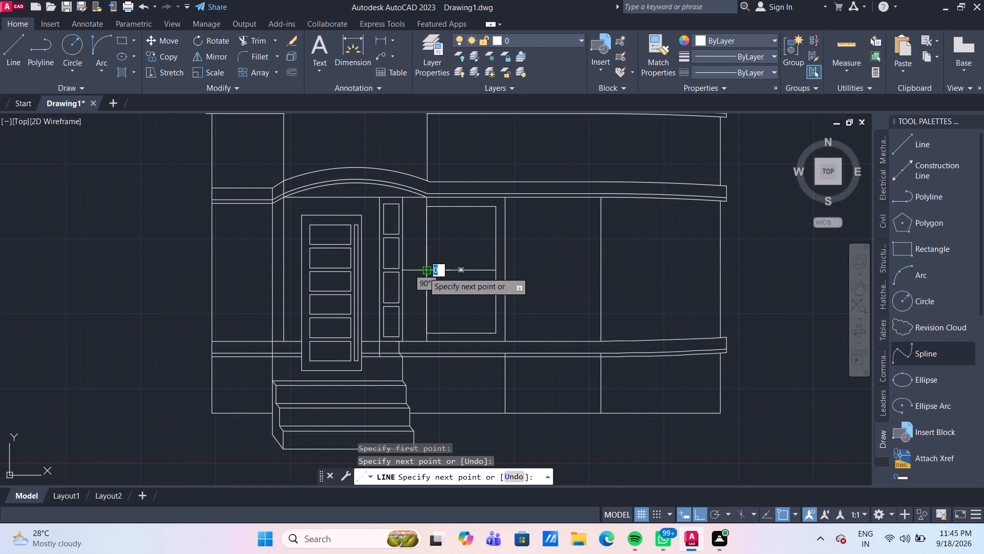
key("Escape")
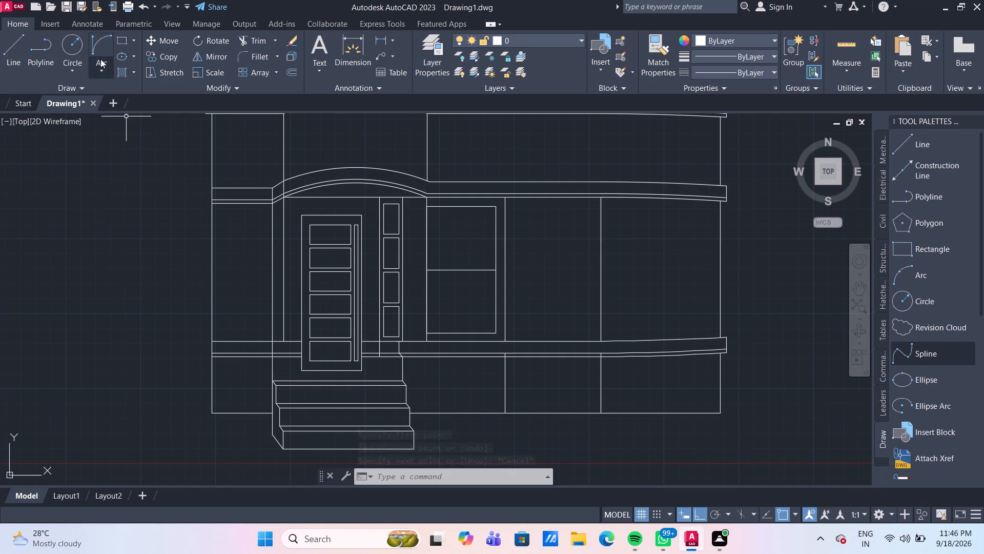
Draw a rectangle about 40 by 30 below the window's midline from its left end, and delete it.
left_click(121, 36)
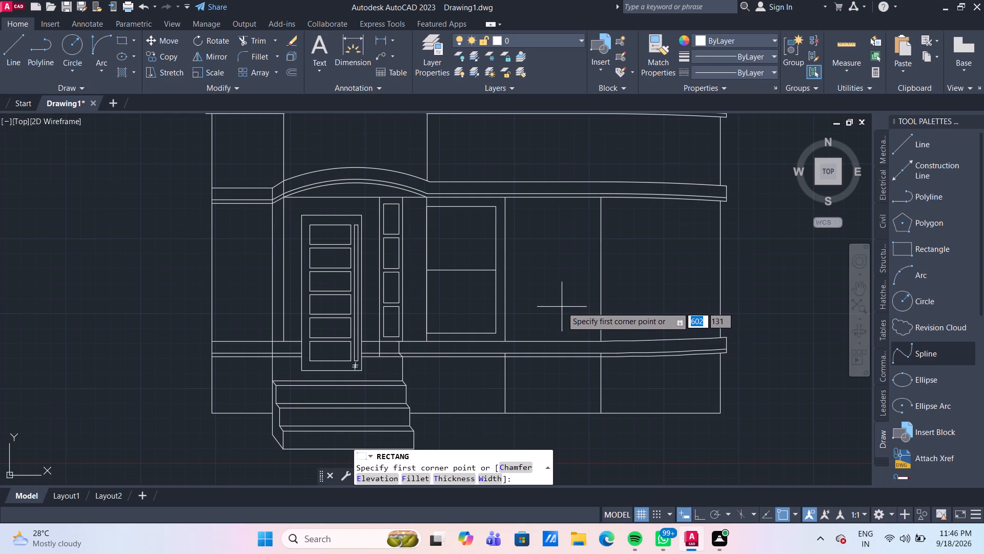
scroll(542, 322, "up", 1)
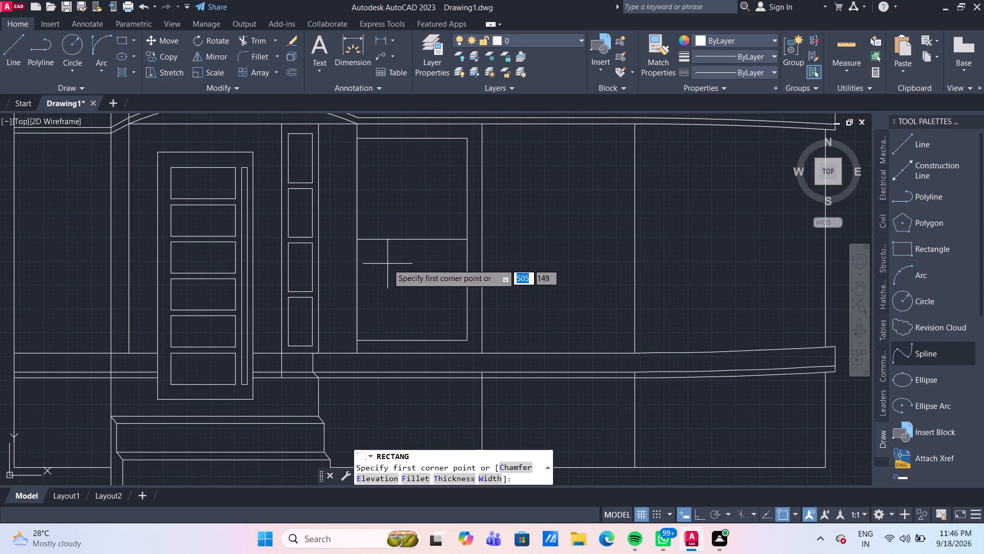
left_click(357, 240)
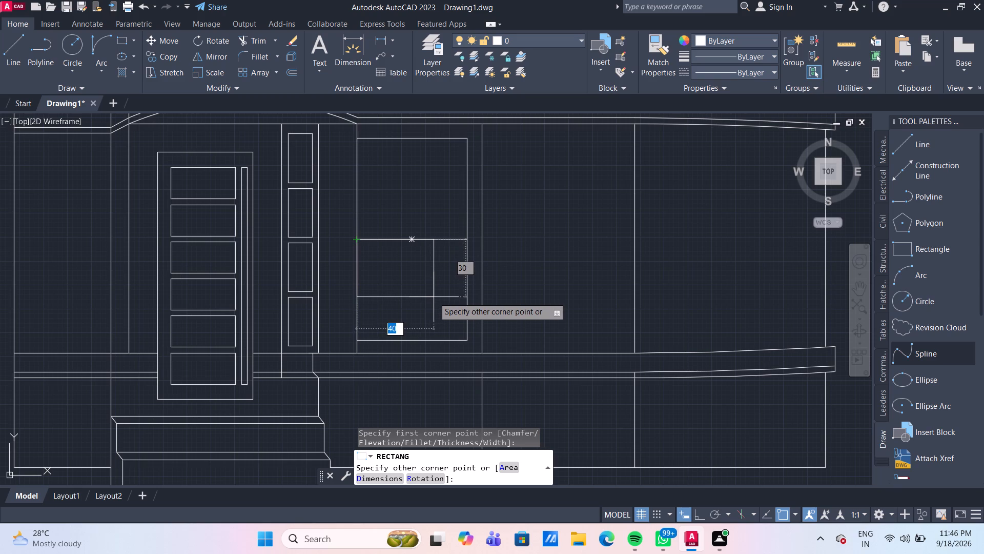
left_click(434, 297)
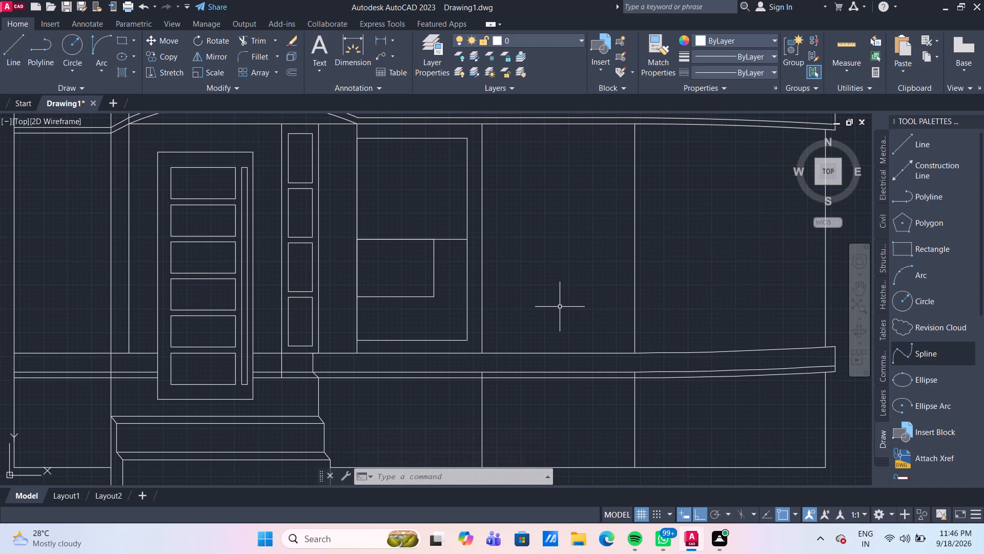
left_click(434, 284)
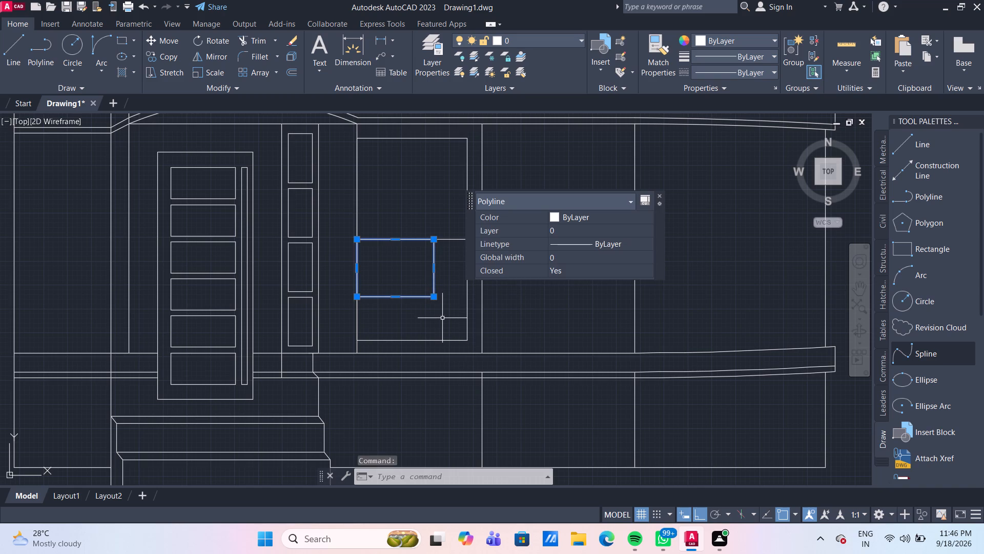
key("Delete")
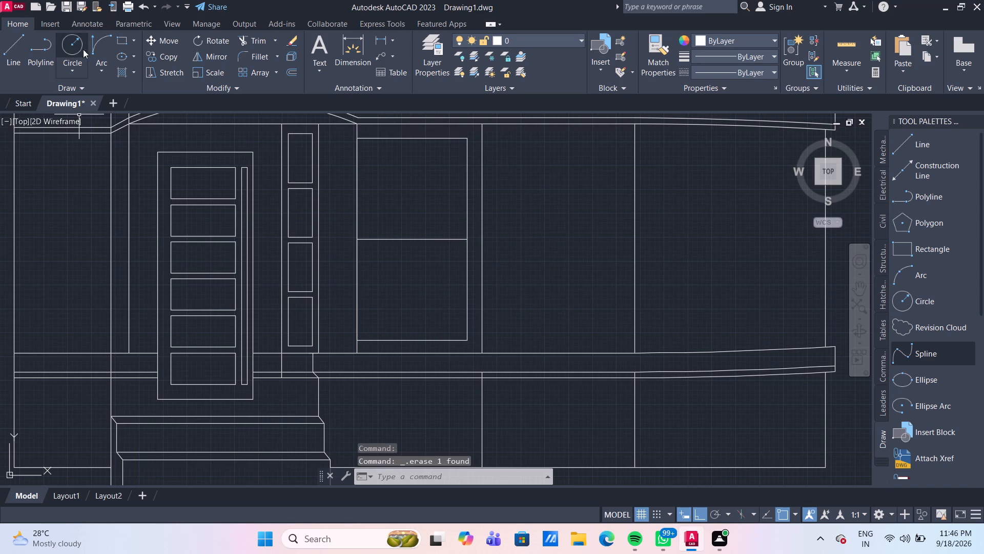
Draw a rectangle about 35 by 26 in the window's lower half, starting at the midline's left end.
left_click(117, 45)
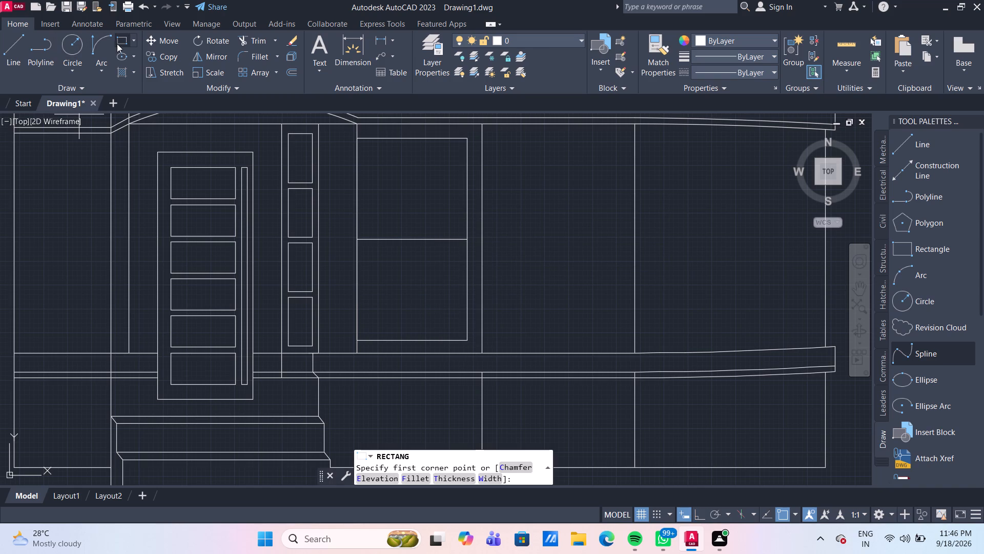
left_click(357, 241)
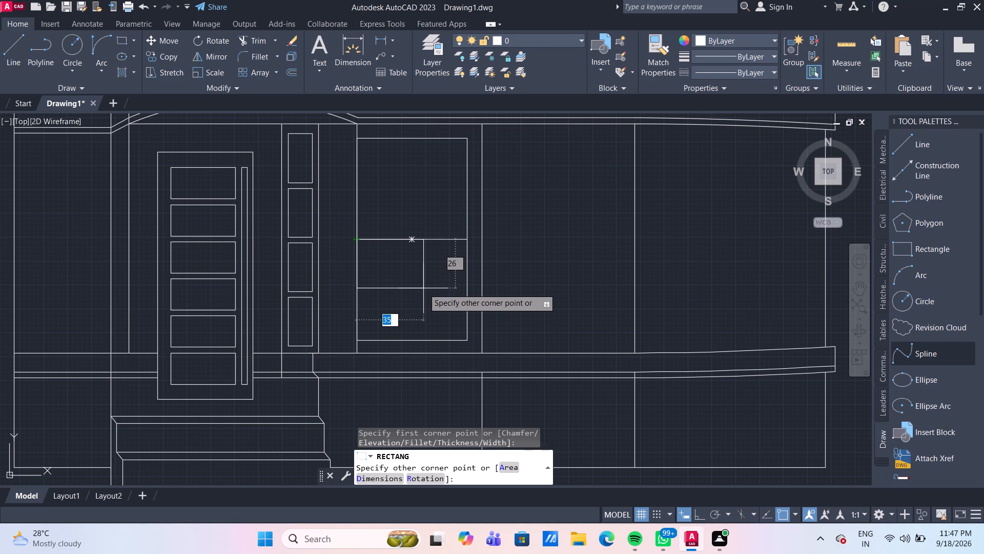
left_click(423, 287)
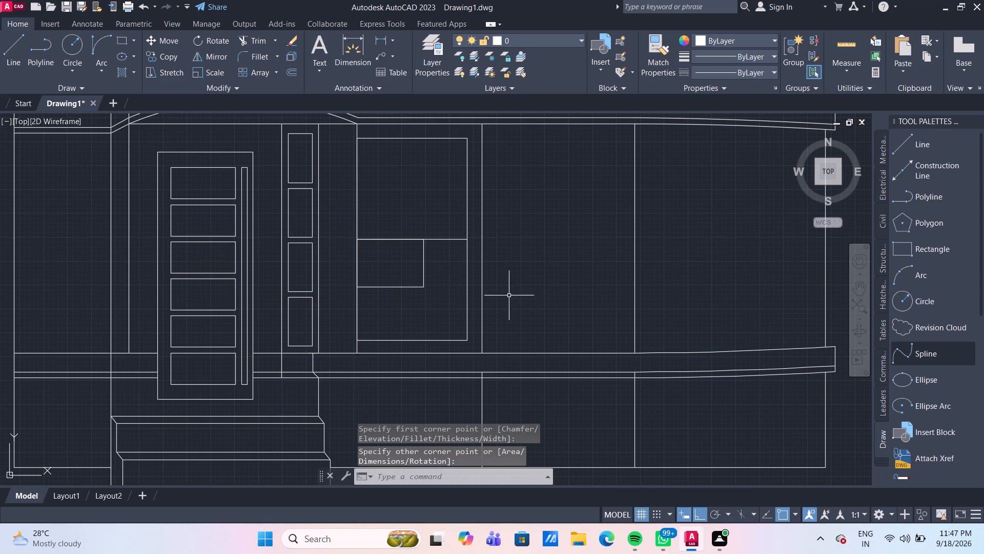
Draw a narrow upright rectangle about 7 by 25 inside the small rectangle, reaching its bottom edge's midpoint.
scroll(406, 276, "up", 1)
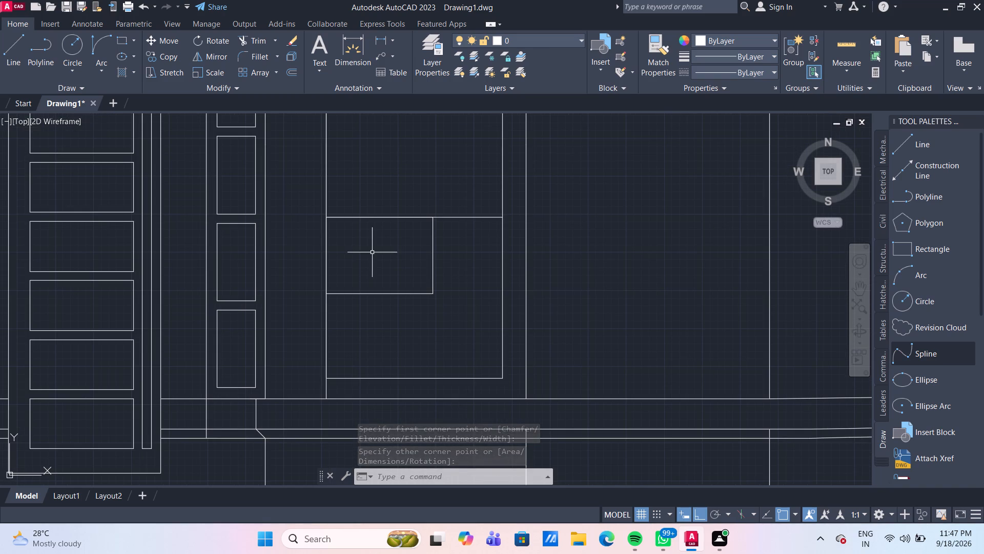
left_click(121, 39)
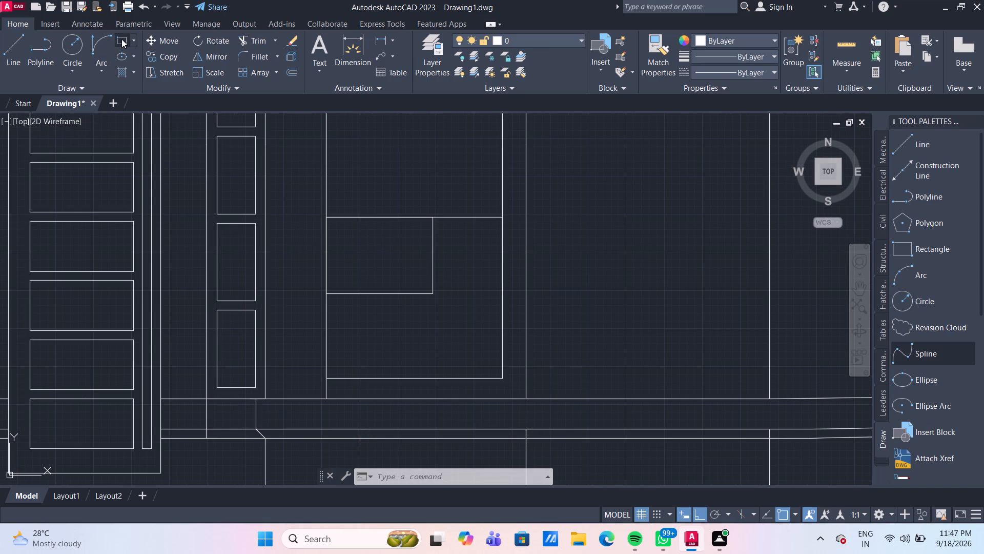
left_click(357, 218)
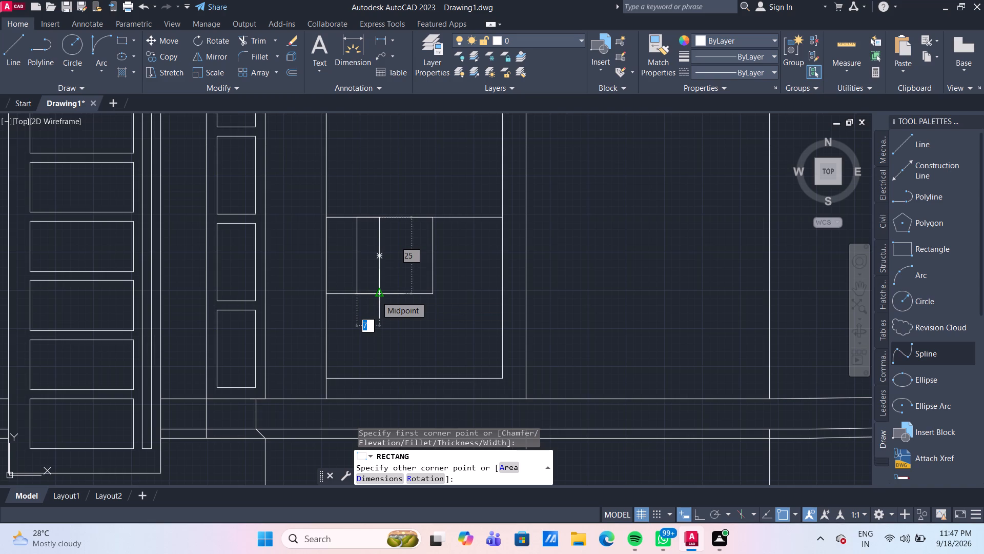
left_click(376, 296)
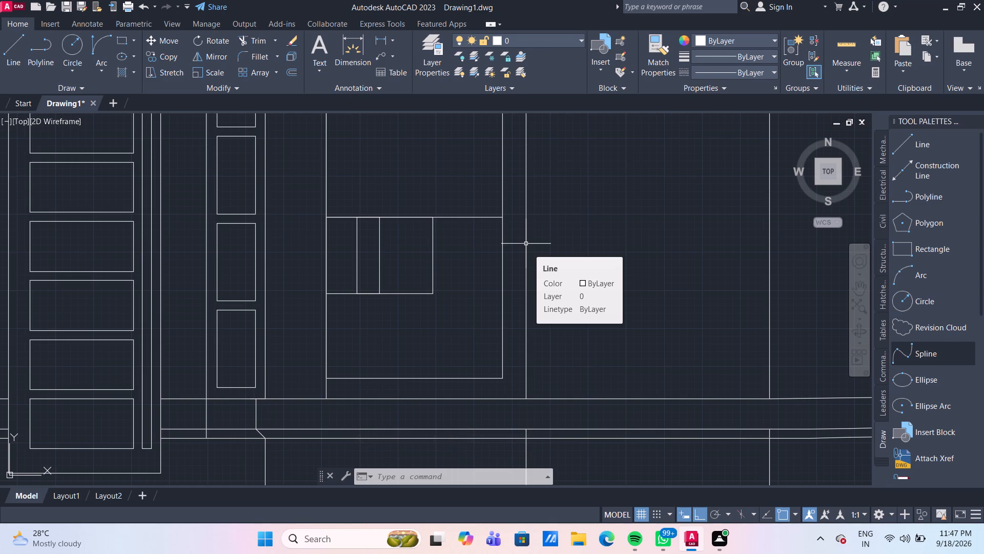
Turn off Ortho and draw a slanted line about 35 long from the small rectangle's right edge to its left edge midpoint.
left_click(700, 519)
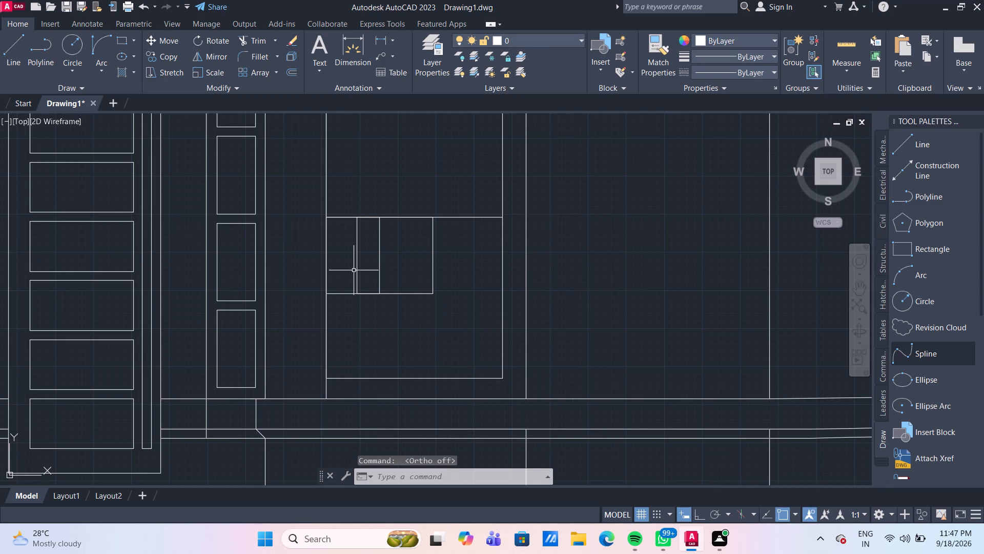
left_click(7, 38)
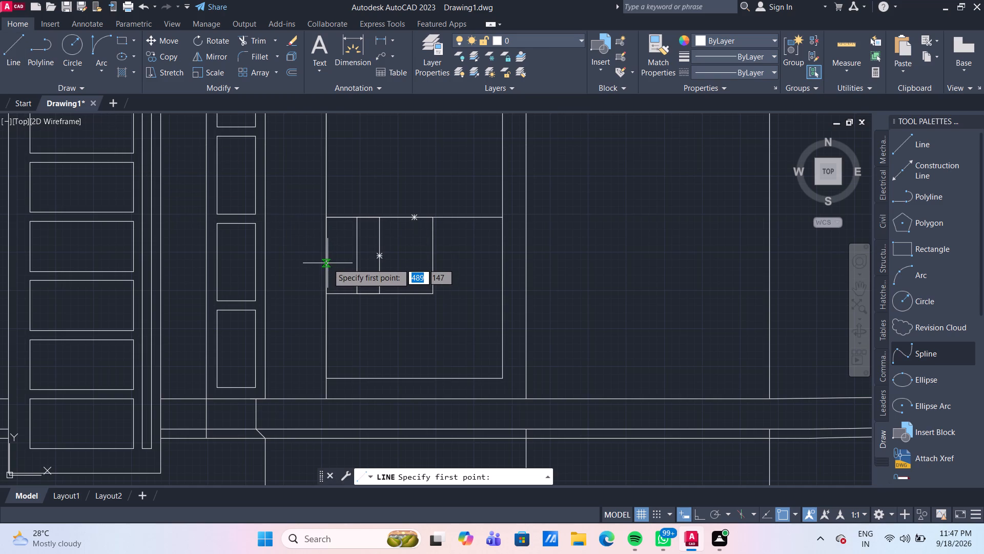
left_click(430, 247)
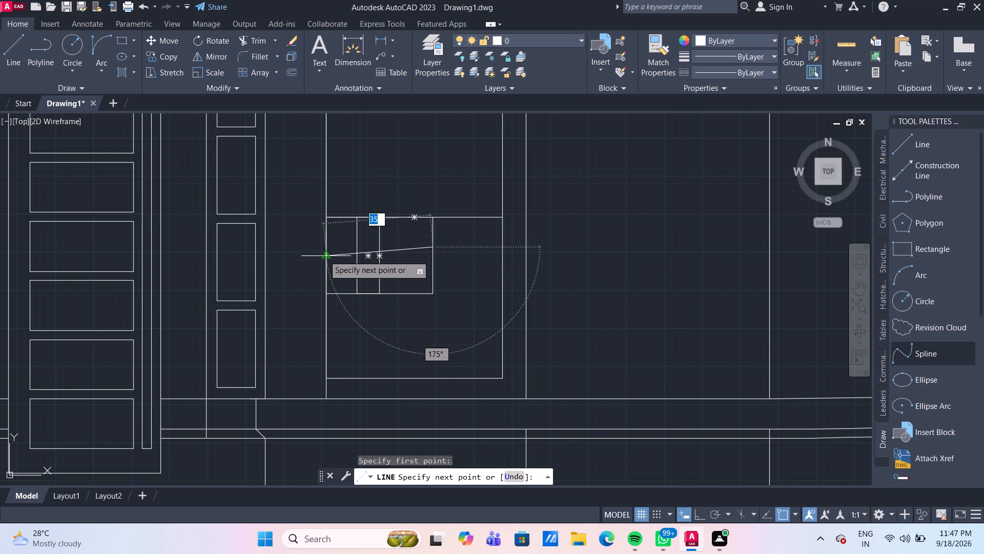
left_click(324, 255)
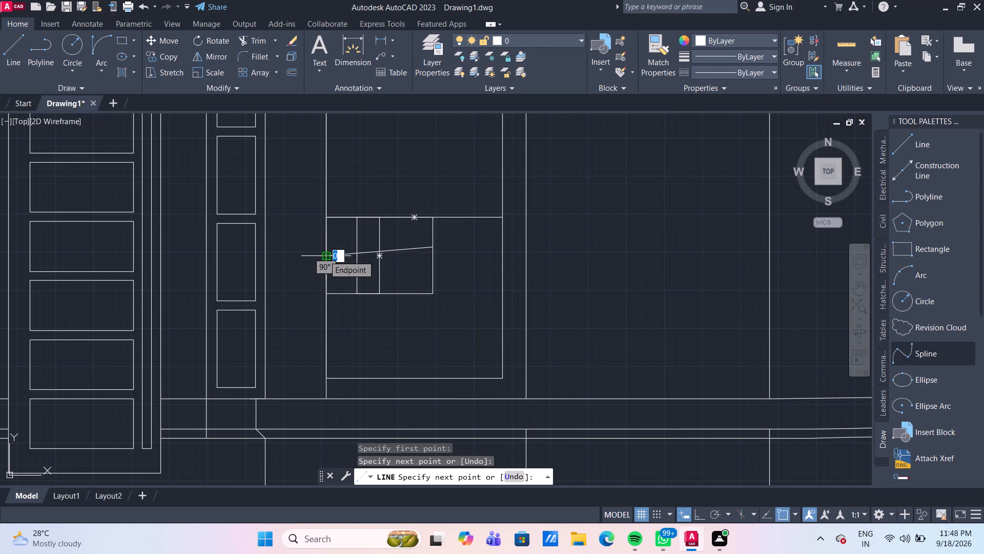
key("Escape")
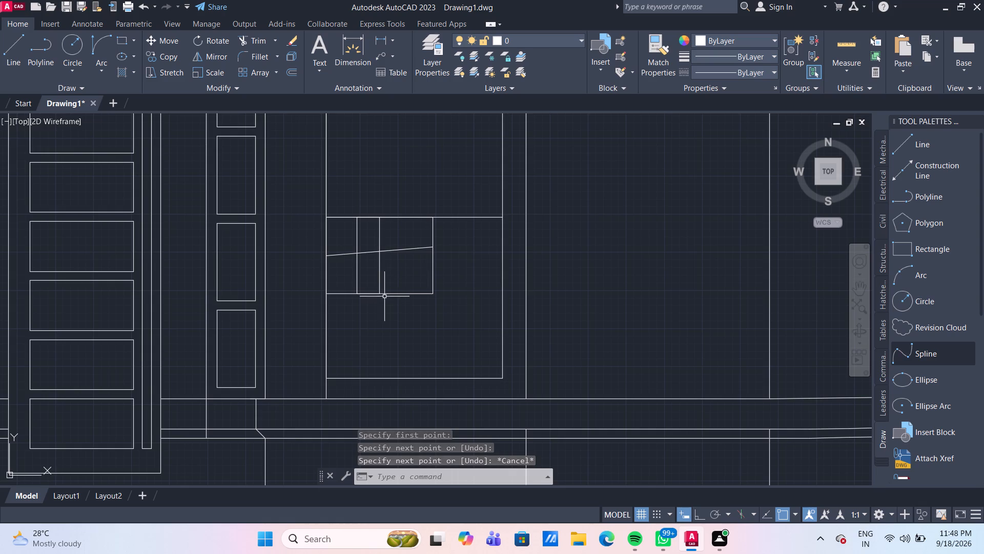
Trim the slanted line between the narrow upright rectangle's sides, plus the overlapping edge segments along the small rectangle's top, bottom and left.
scroll(384, 296, "up", 1)
type("tr")
key("Return")
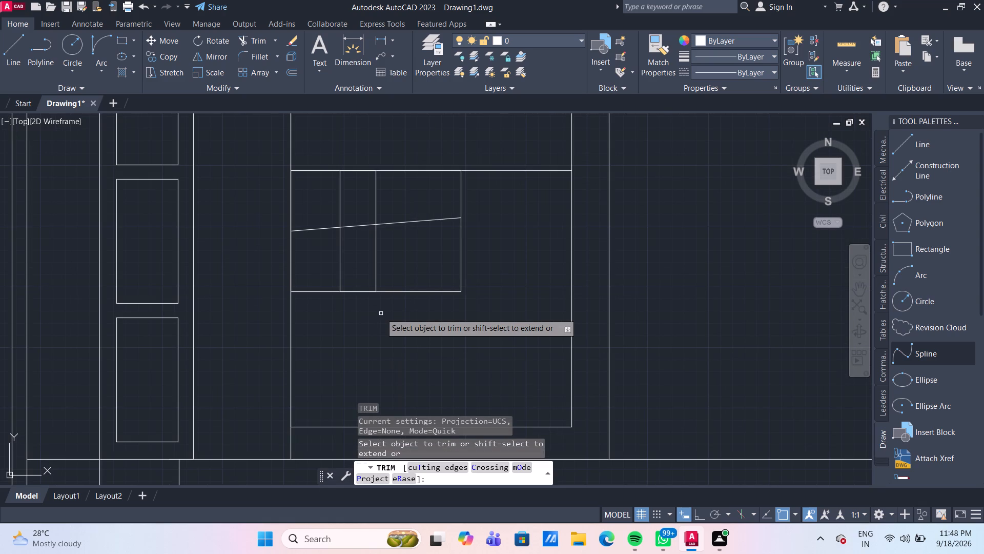
left_click(360, 225)
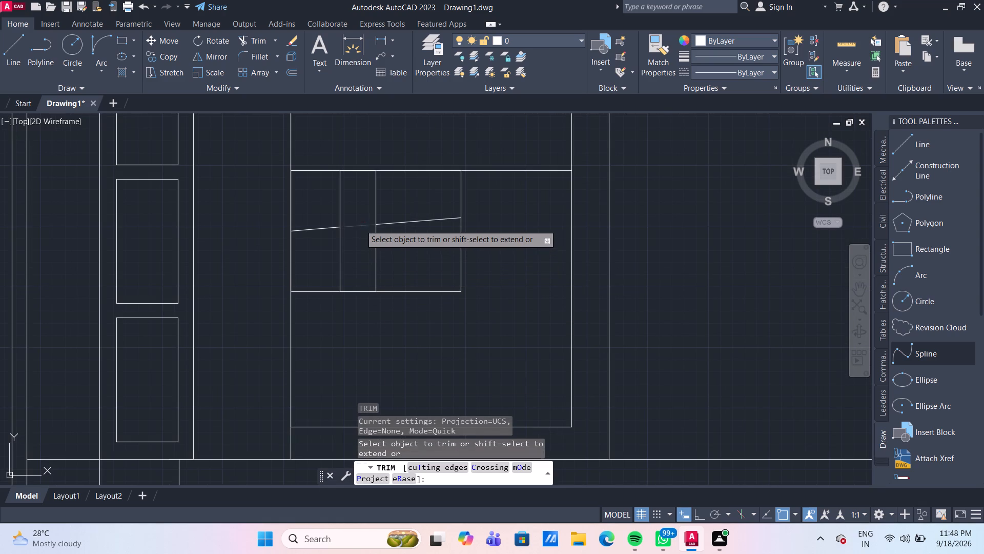
left_click(358, 290)
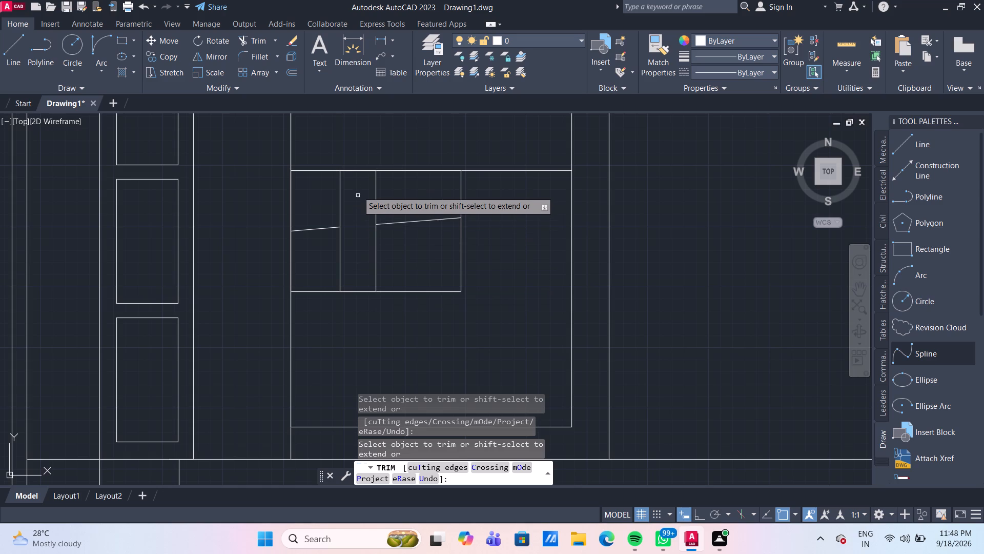
left_click(358, 172)
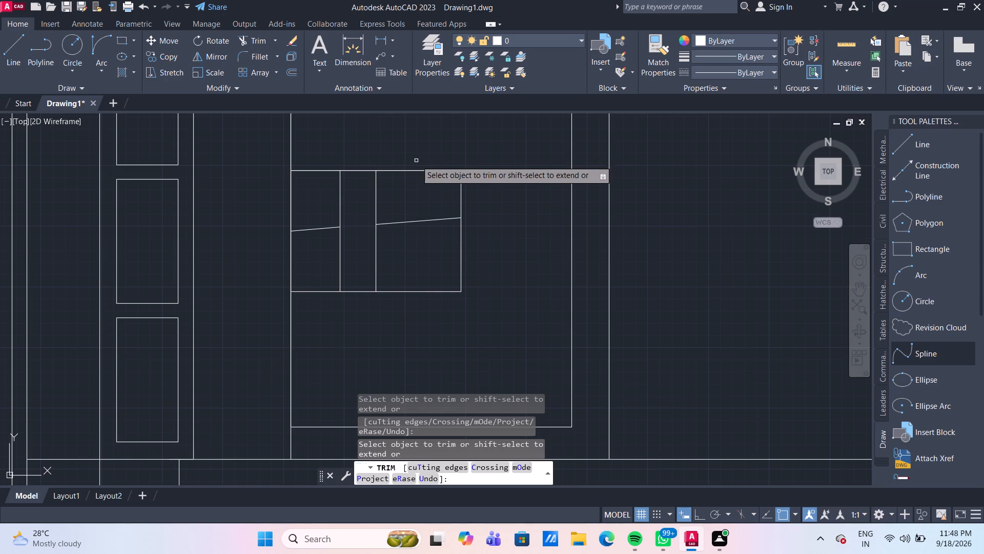
left_click(416, 171)
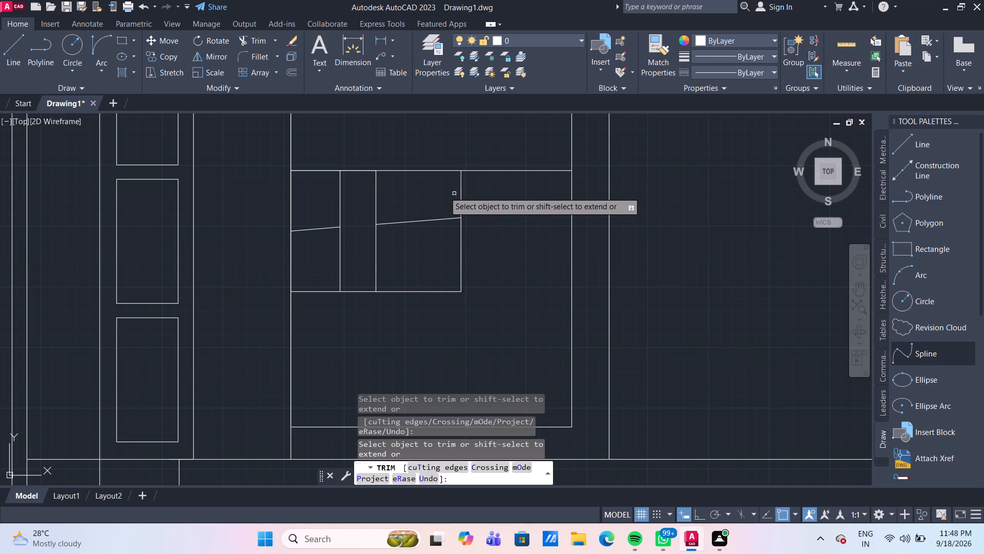
left_click(329, 171)
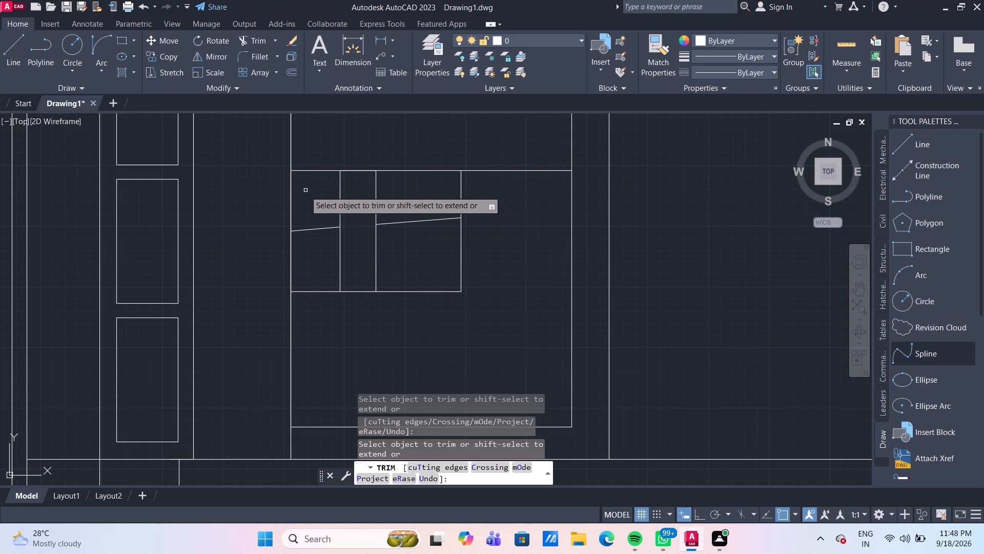
left_click(291, 196)
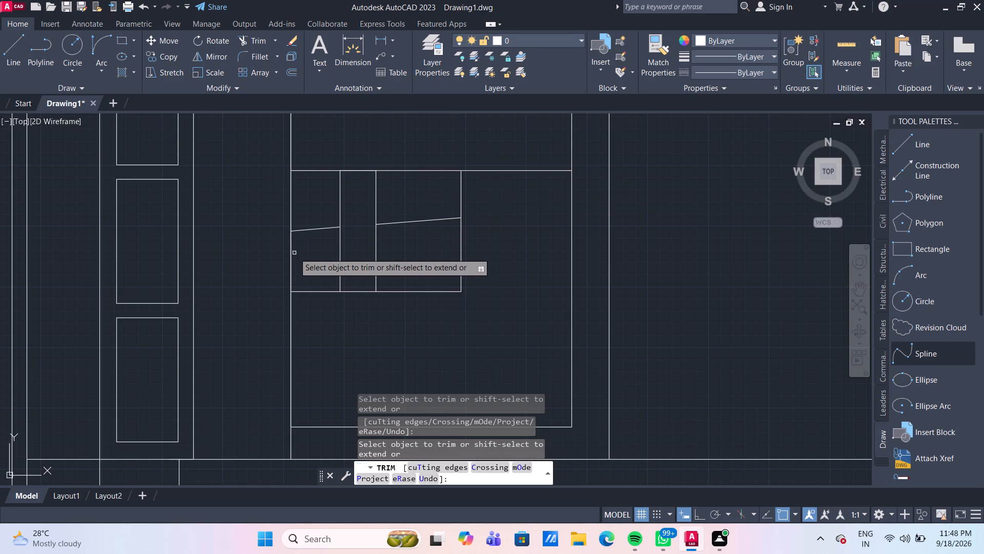
left_click(291, 255)
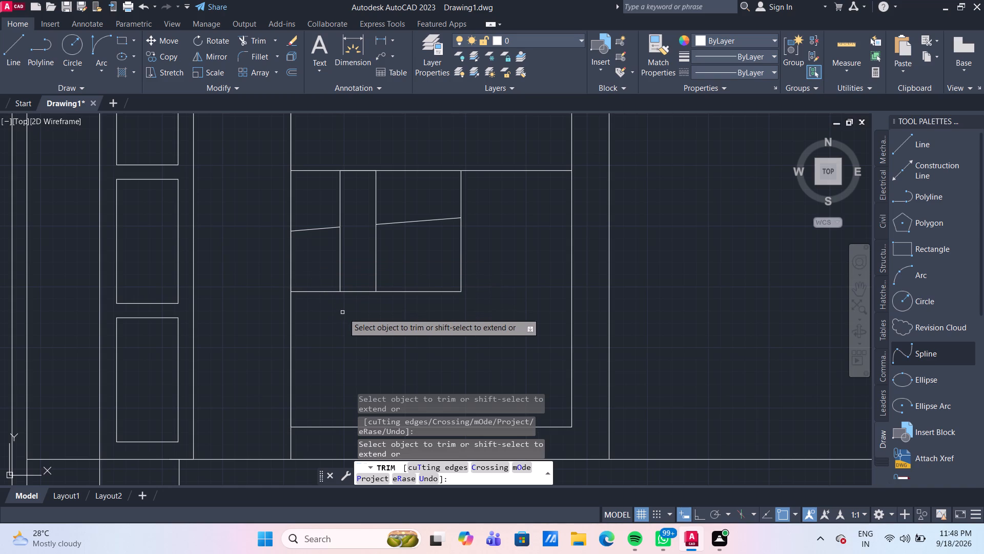
scroll(491, 282, "down", 3)
scroll(489, 235, "up", 1)
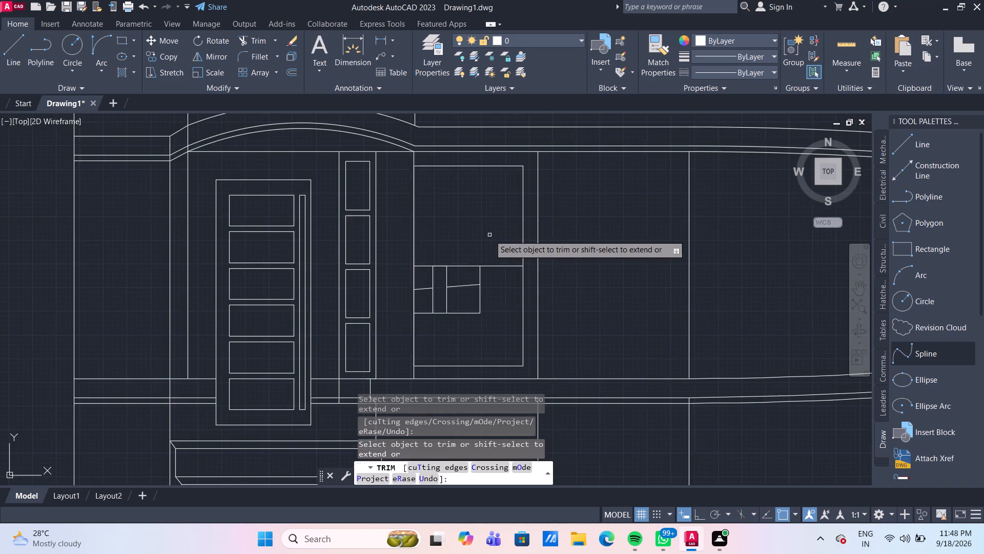
scroll(489, 235, "up", 1)
key("Escape")
Measure the width and height of the blank wall panel just right of the ground-floor window.
scroll(489, 235, "down", 2)
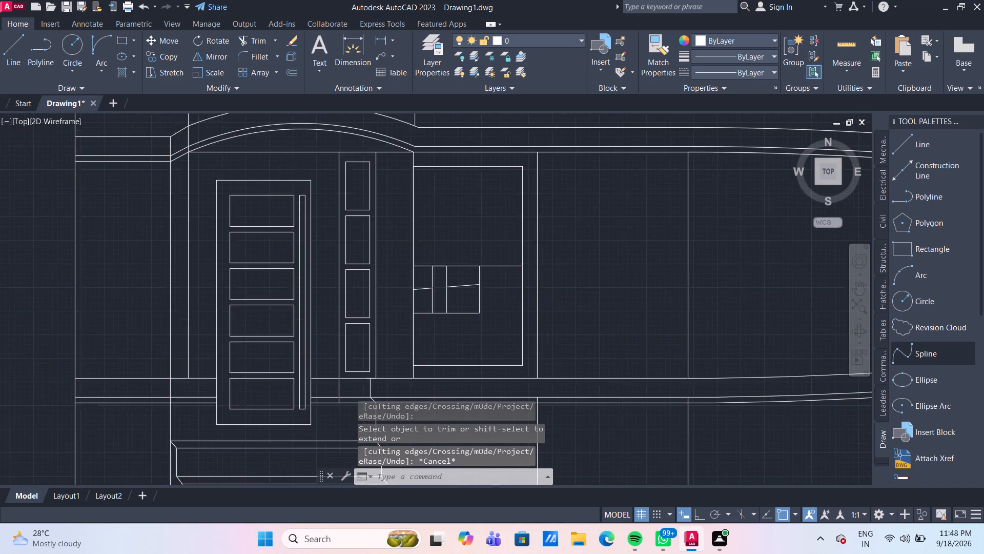
middle_click_drag(535, 259, 442, 242)
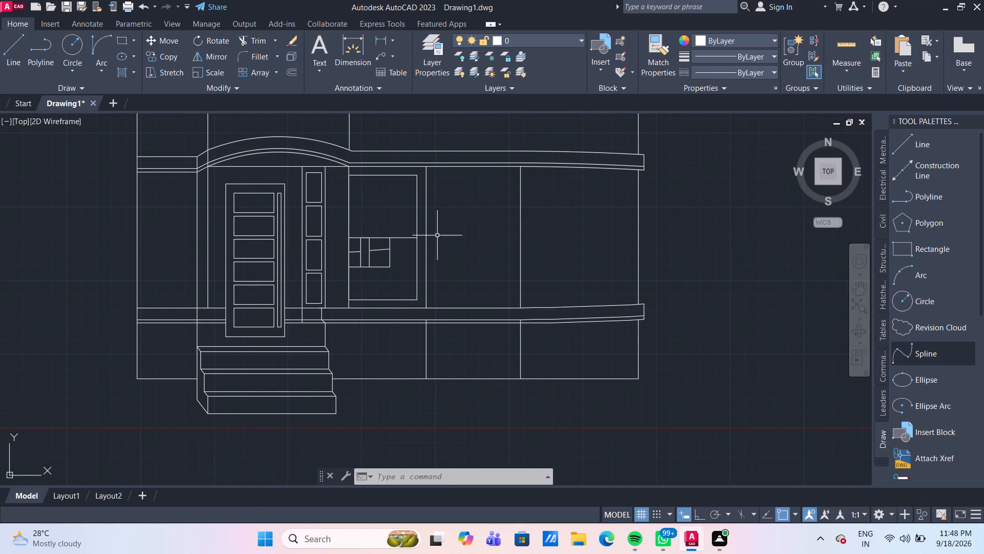
scroll(462, 233, "up", 1)
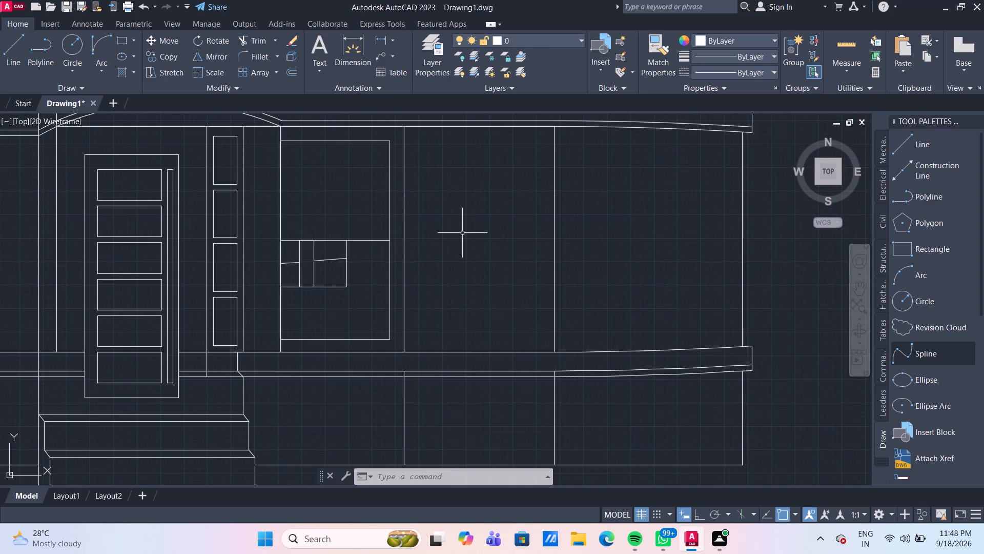
scroll(485, 217, "down", 3)
scroll(517, 166, "up", 1)
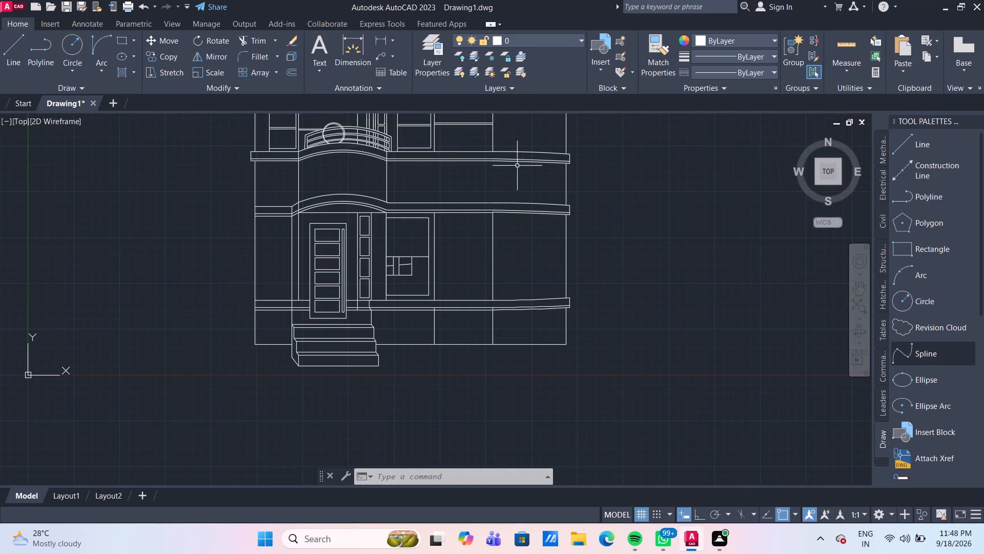
scroll(516, 166, "up", 1)
middle_click_drag(516, 166, 532, 209)
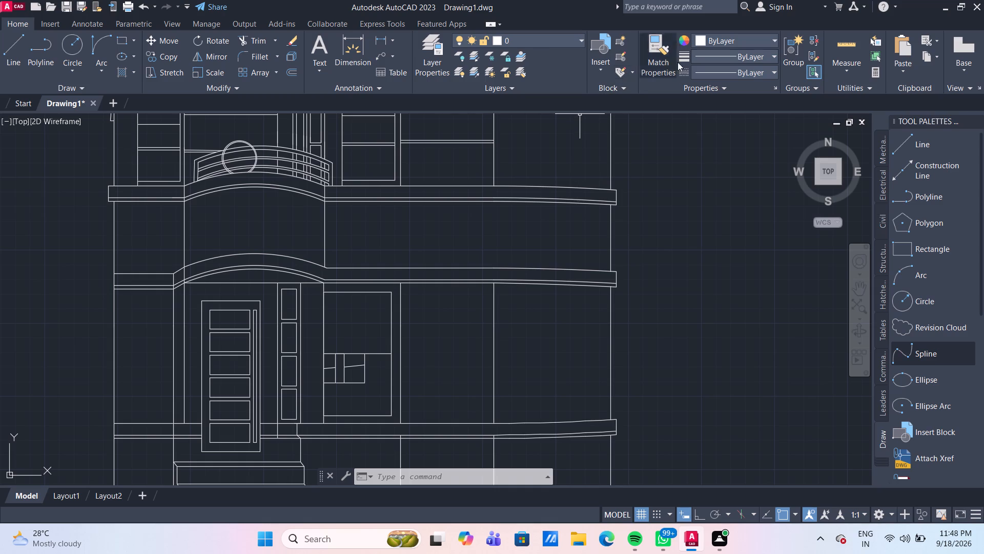
left_click(846, 45)
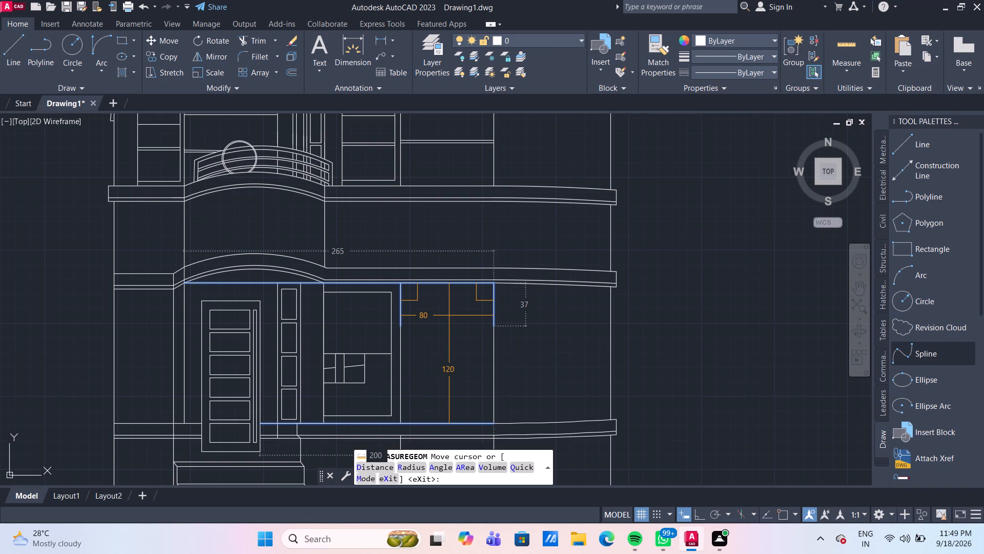
key("Escape")
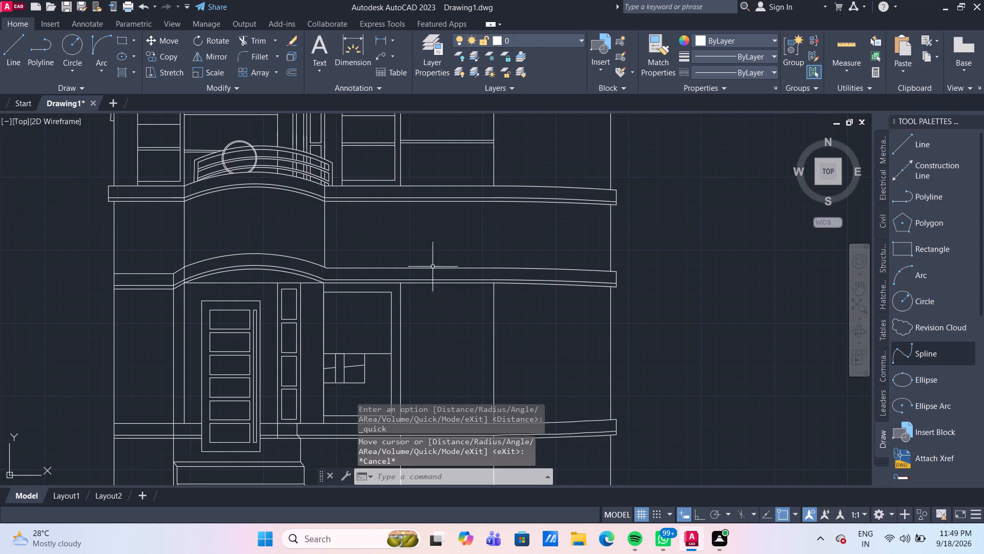
Draw a horizontal line 80 long along the blank panel's bottom edge, between its two vertical lines.
middle_click_drag(467, 238, 460, 179)
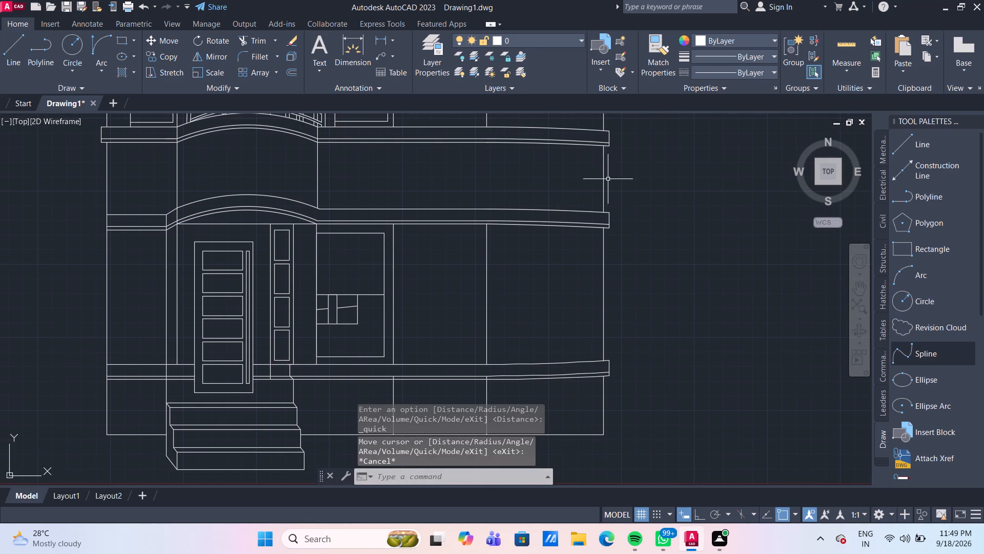
left_click(4, 51)
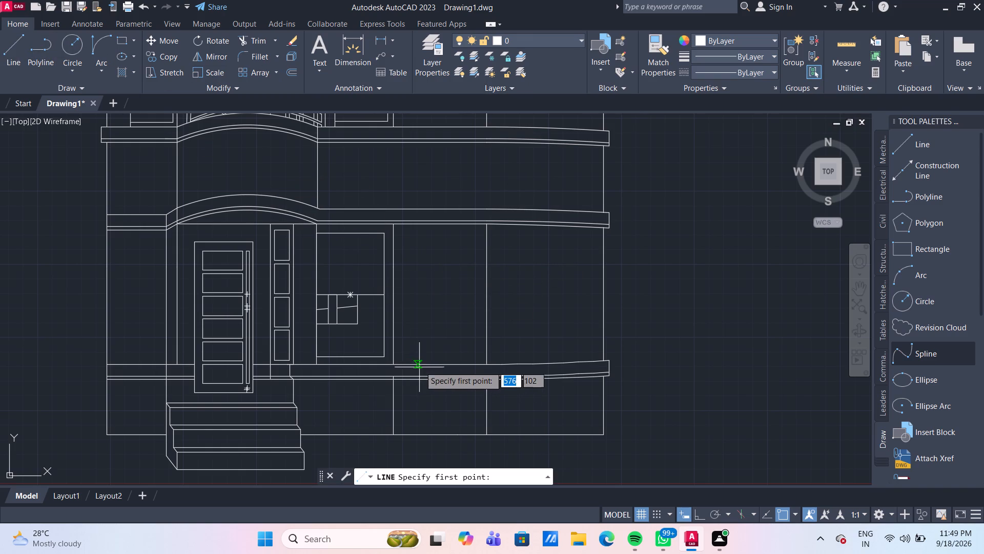
middle_click_drag(424, 337, 425, 319)
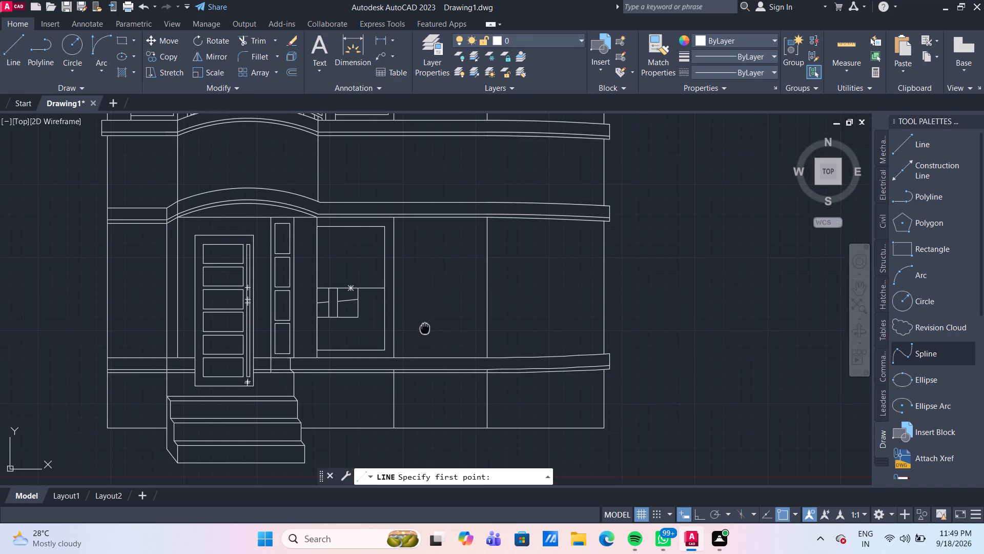
middle_click_drag(425, 319, 422, 278)
left_click(392, 305)
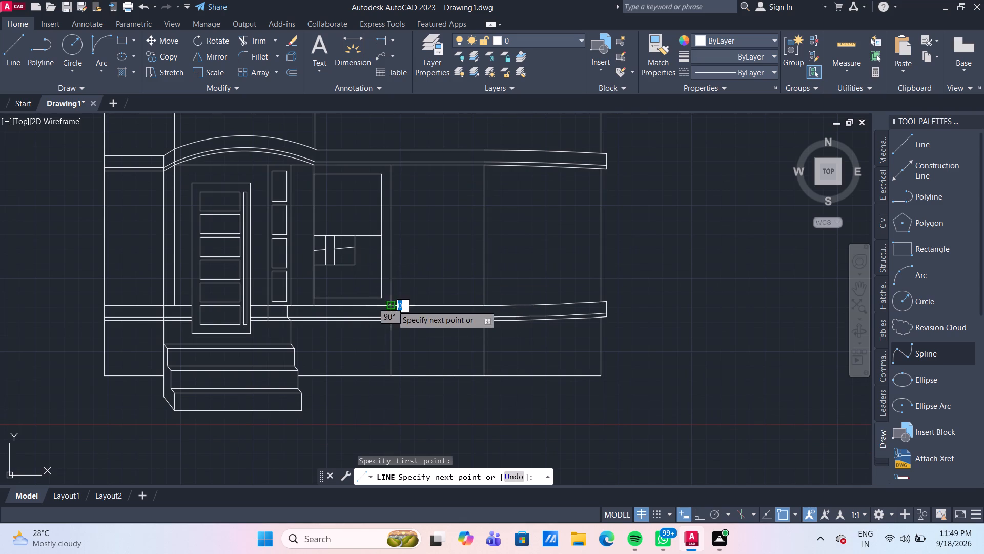
left_click(482, 305)
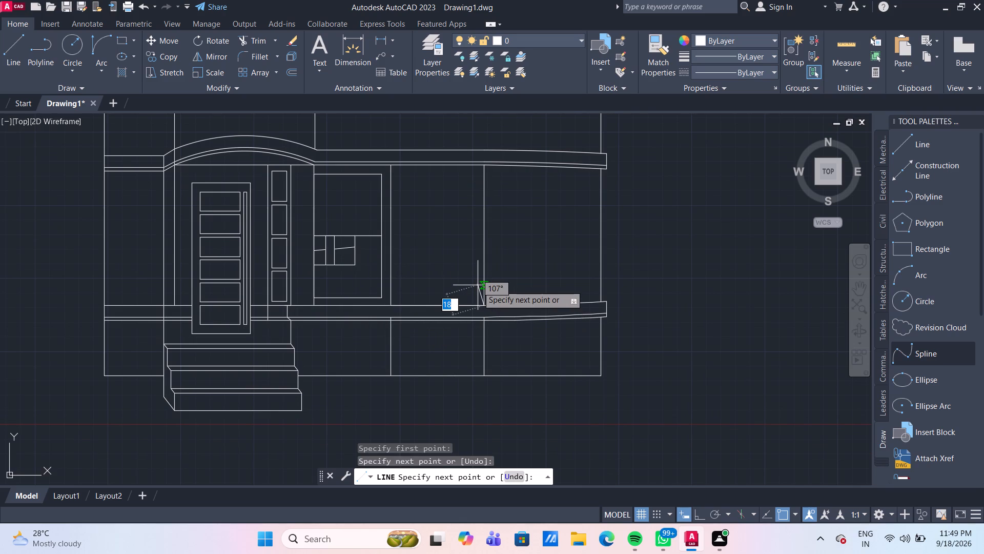
key("Escape")
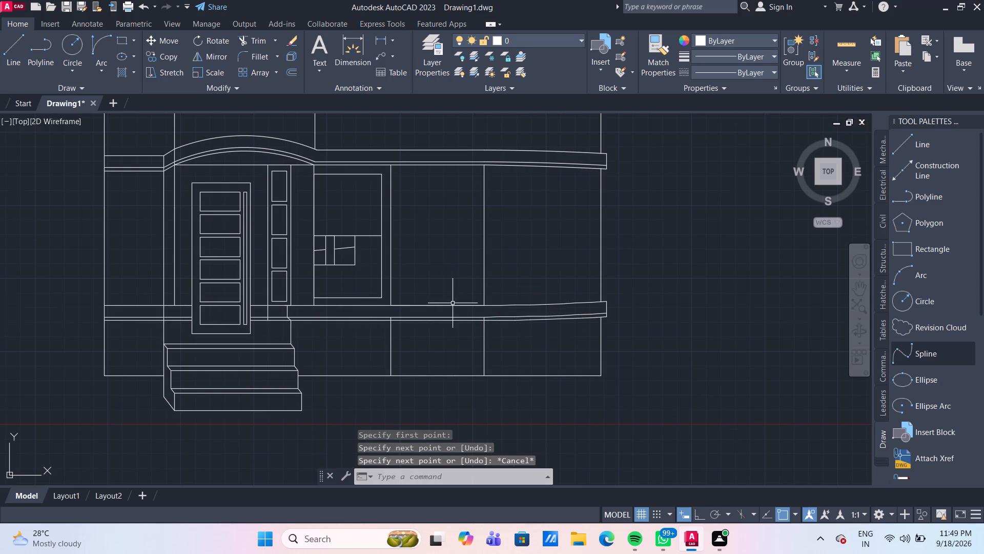
Move the 80-long line straight up 120 to the blank panel's top edge.
left_click(451, 306)
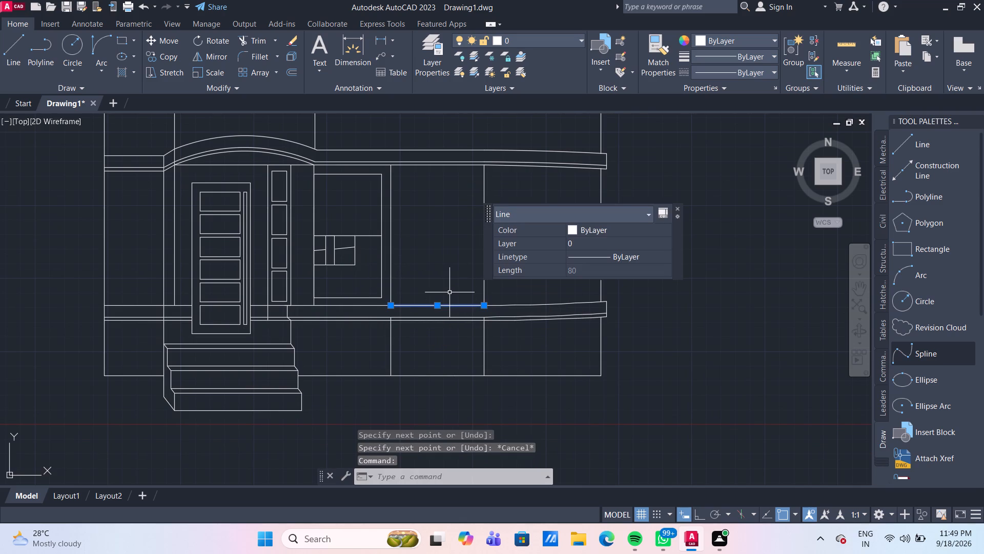
key("m")
key("Return")
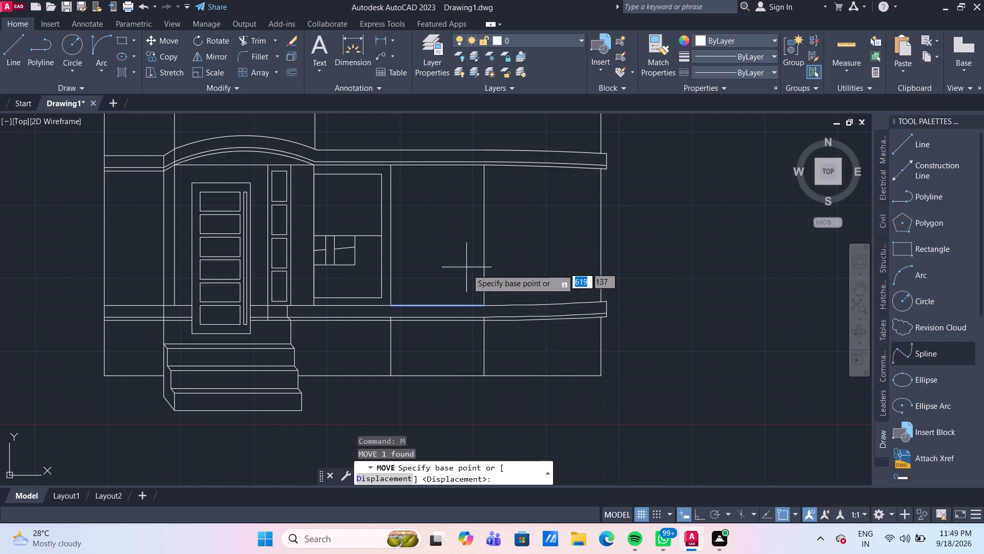
left_click_drag(484, 307, 487, 300)
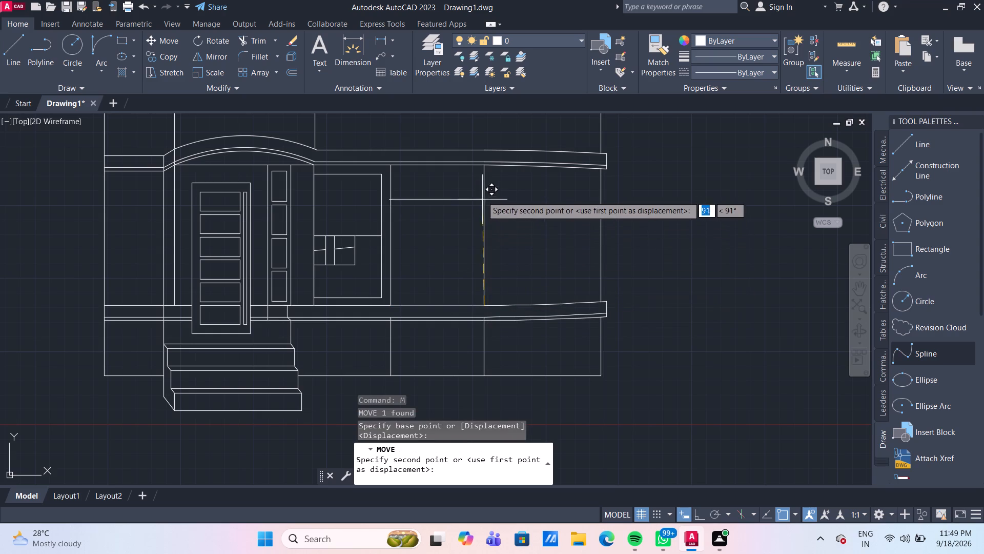
scroll(480, 177, "up", 2)
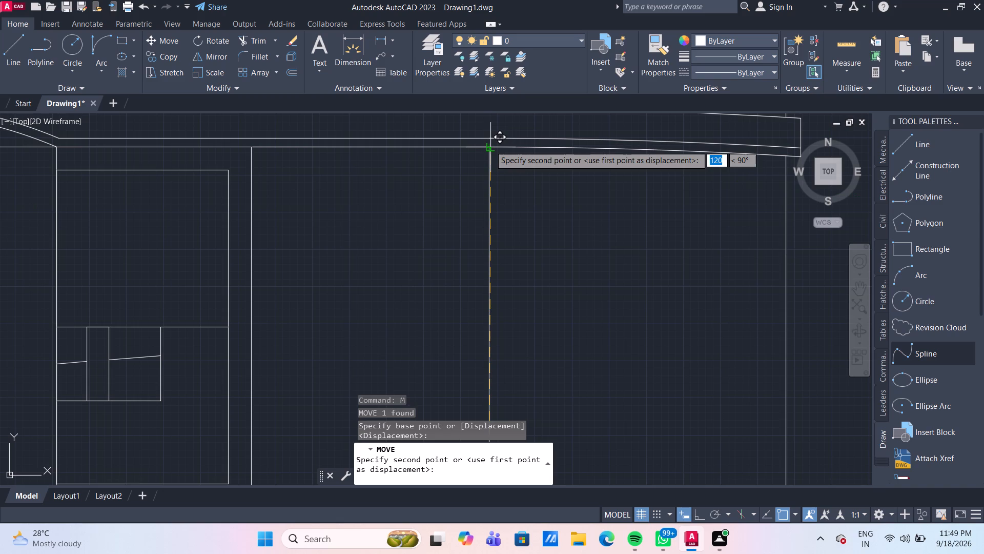
left_click(490, 146)
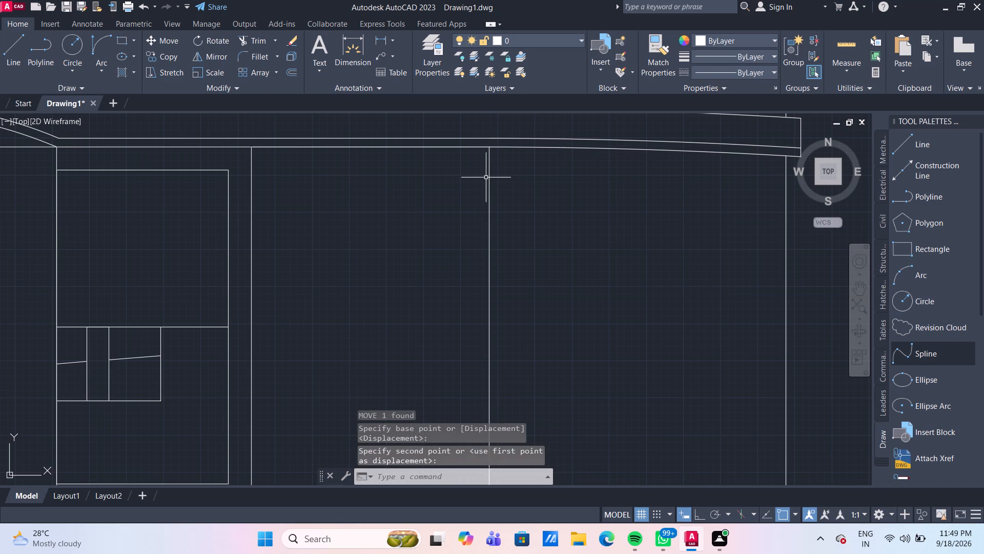
key("Escape")
Move the line down 30 from the blank panel's top edge.
left_click(463, 147)
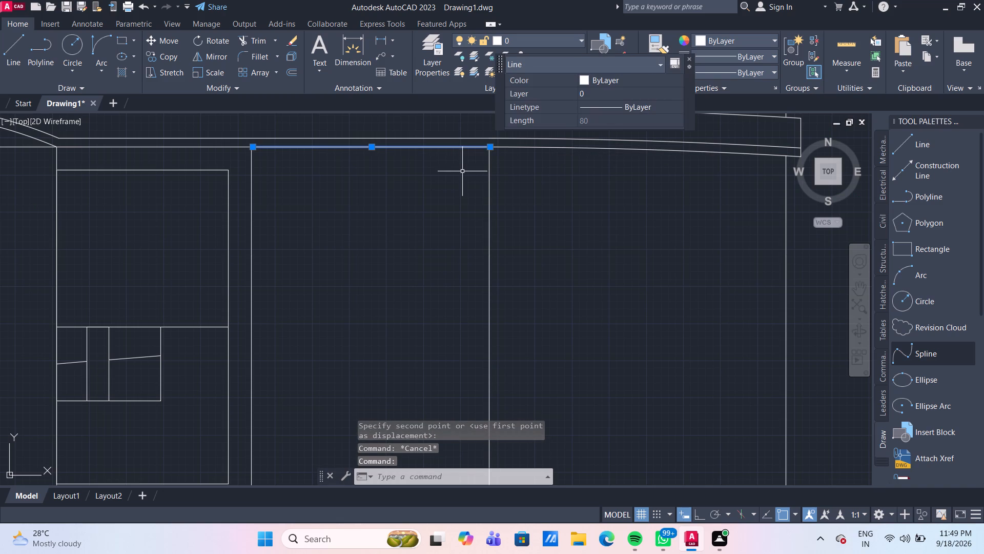
key("m")
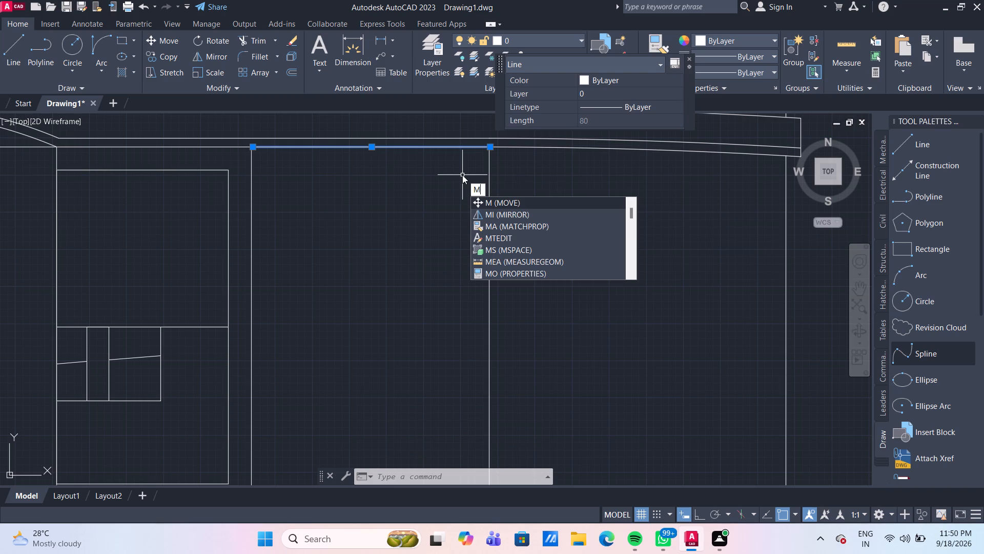
key("Return")
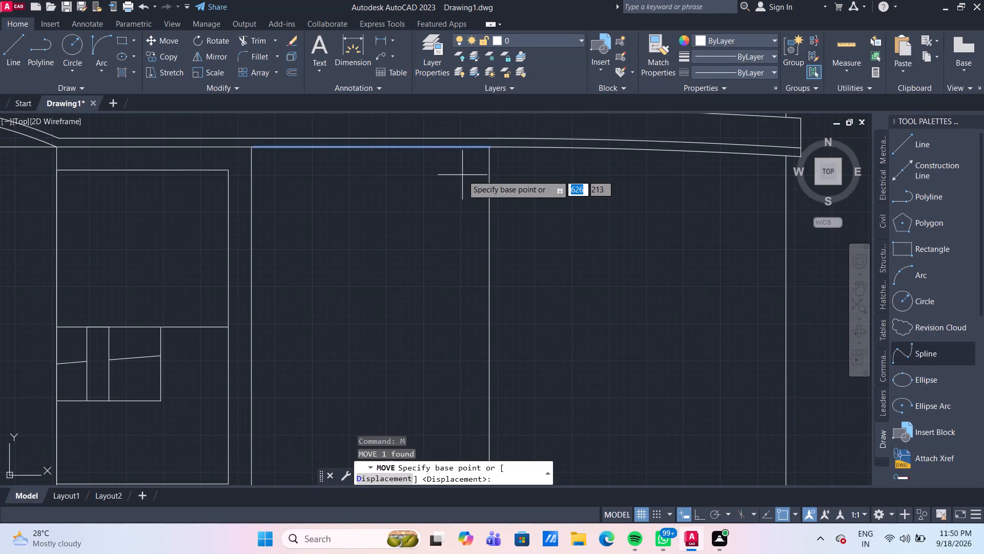
left_click(489, 150)
type("30")
key("Return")
Offset the wall panel's horizontal line downward by 30, and offset the resulting line down another 30.
scroll(490, 199, "down", 2)
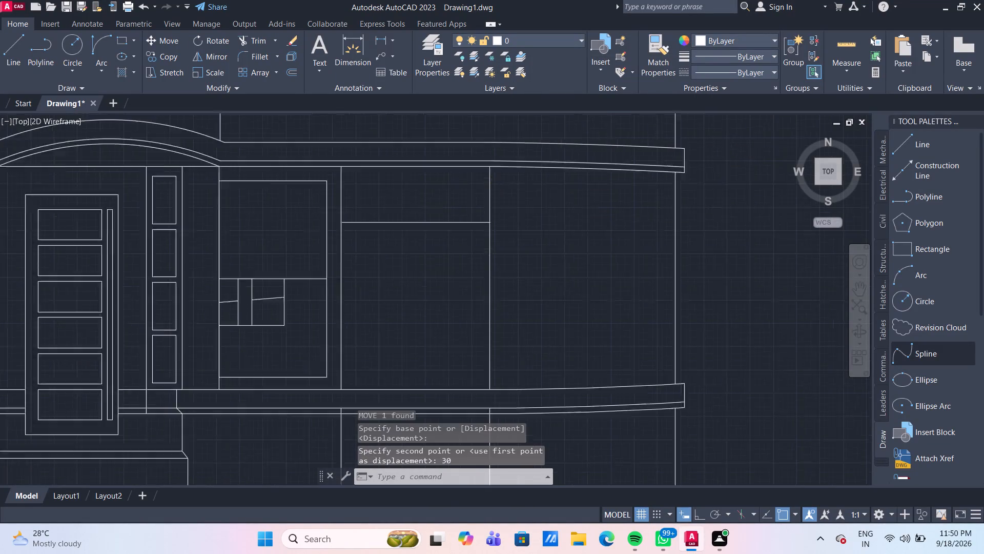
scroll(490, 199, "down", 1)
scroll(497, 211, "up", 1)
key("o")
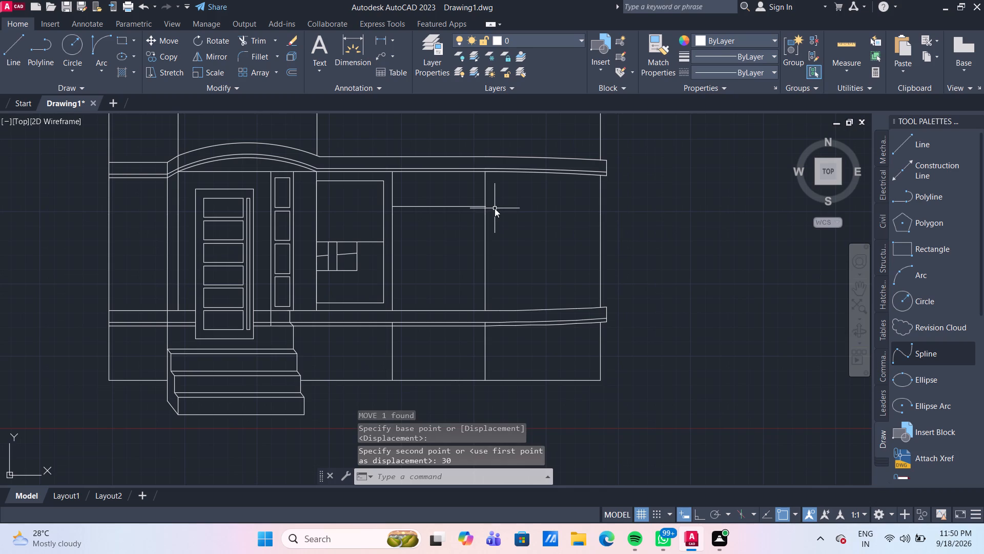
key("Return")
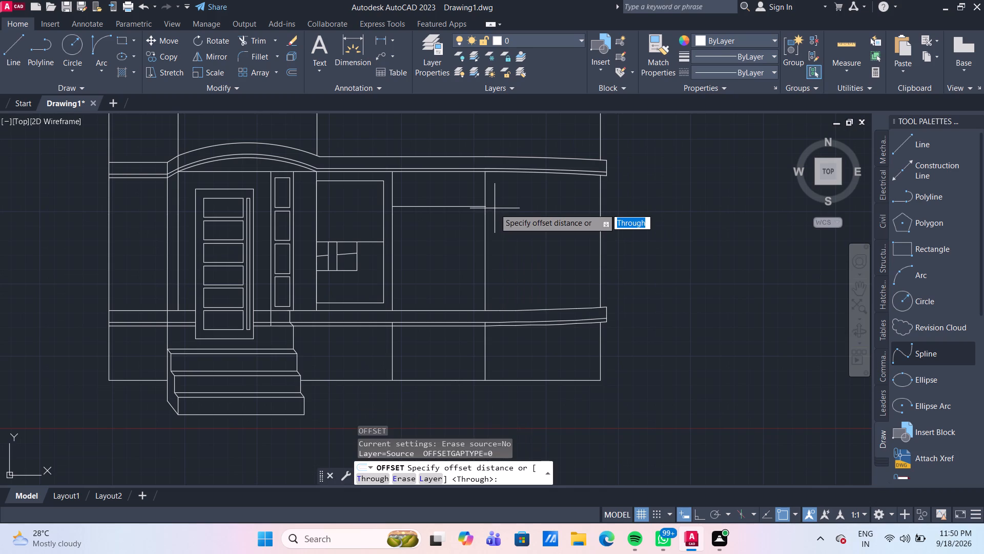
key("Return")
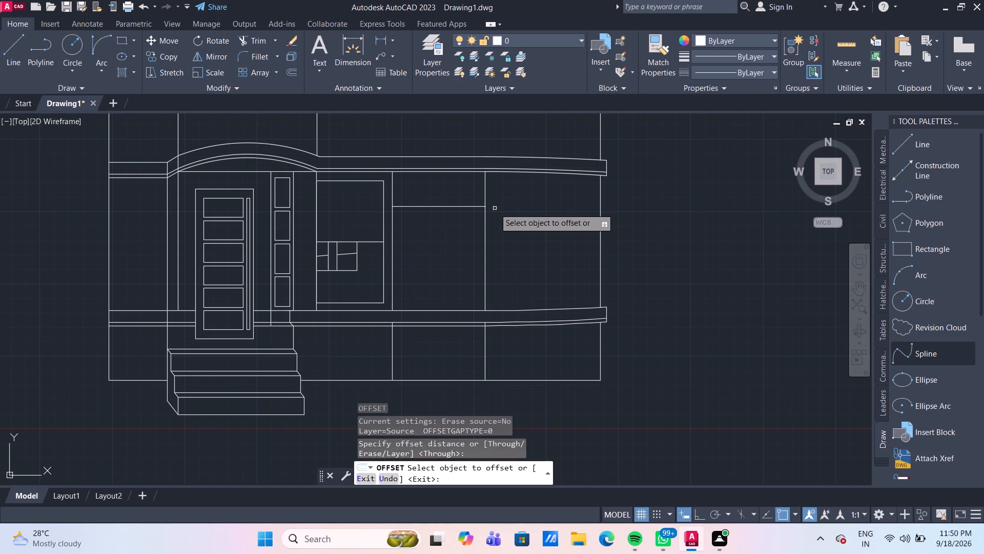
left_click_drag(453, 207, 456, 219)
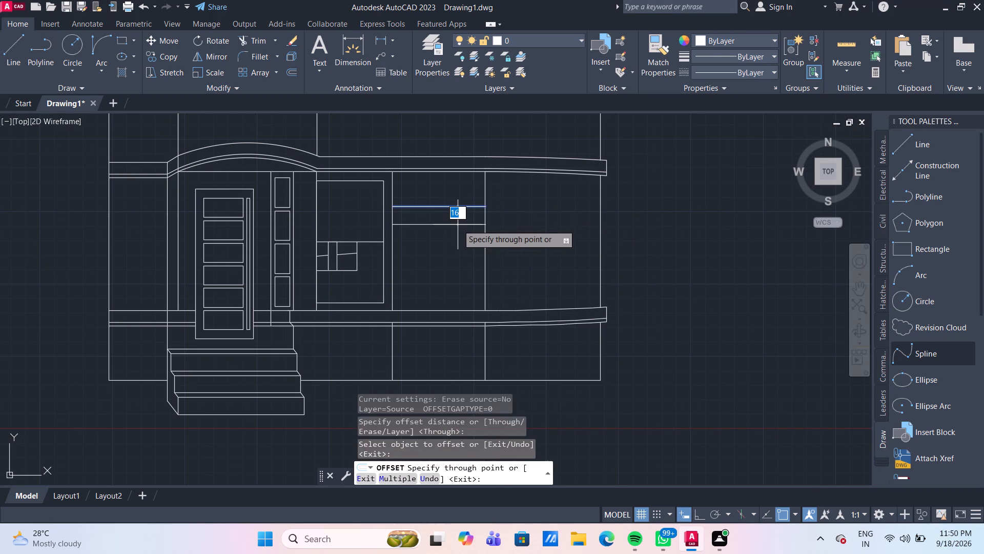
type("30")
key("Return")
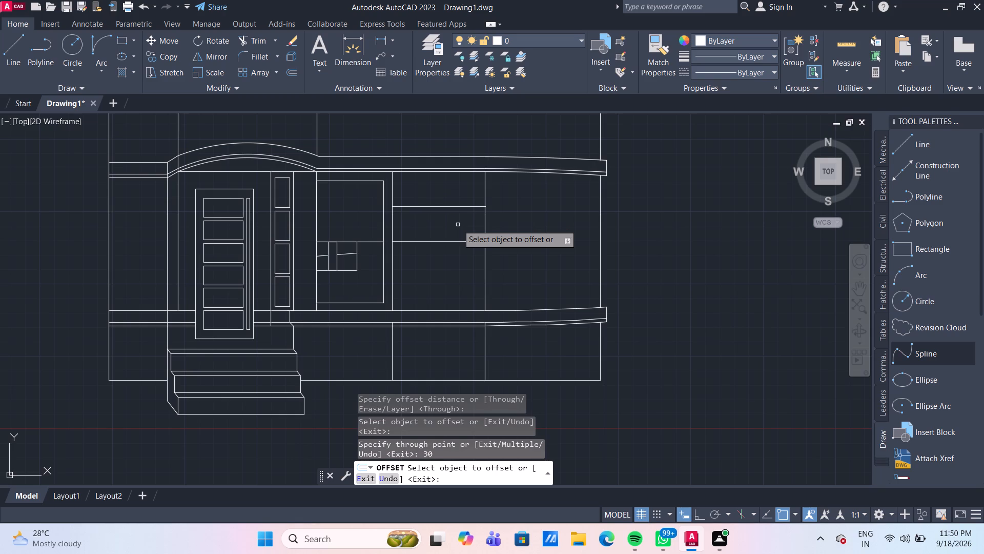
left_click_drag(460, 242, 460, 249)
type("30")
key("Return")
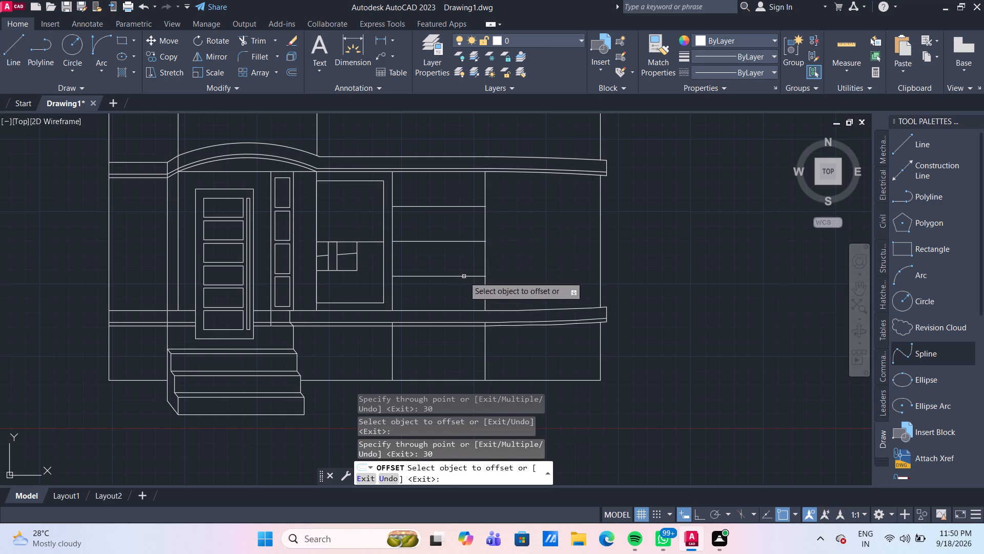
Offset each of the wall panel's three horizontal lines upward by 3 to form three narrow double bands.
left_click(464, 276)
key("3")
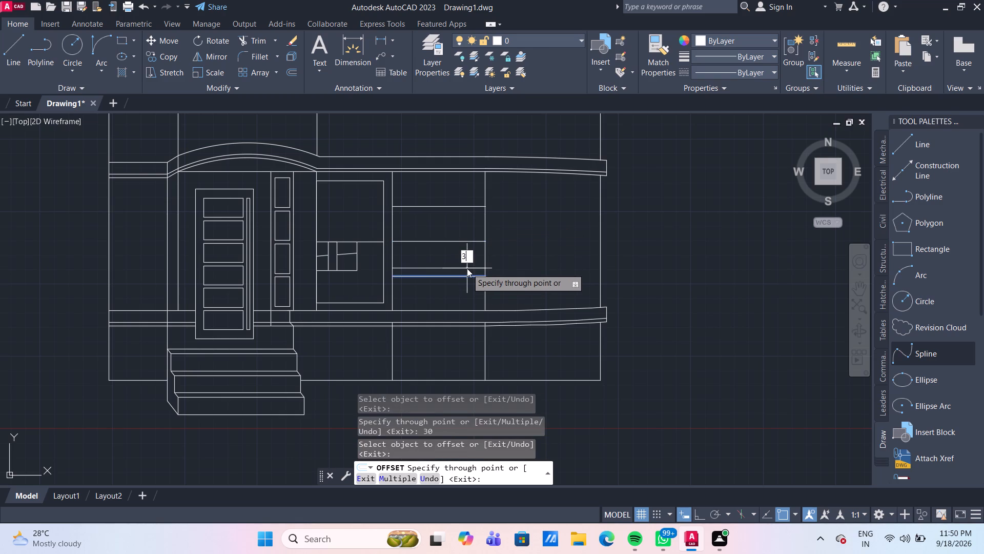
key("Return")
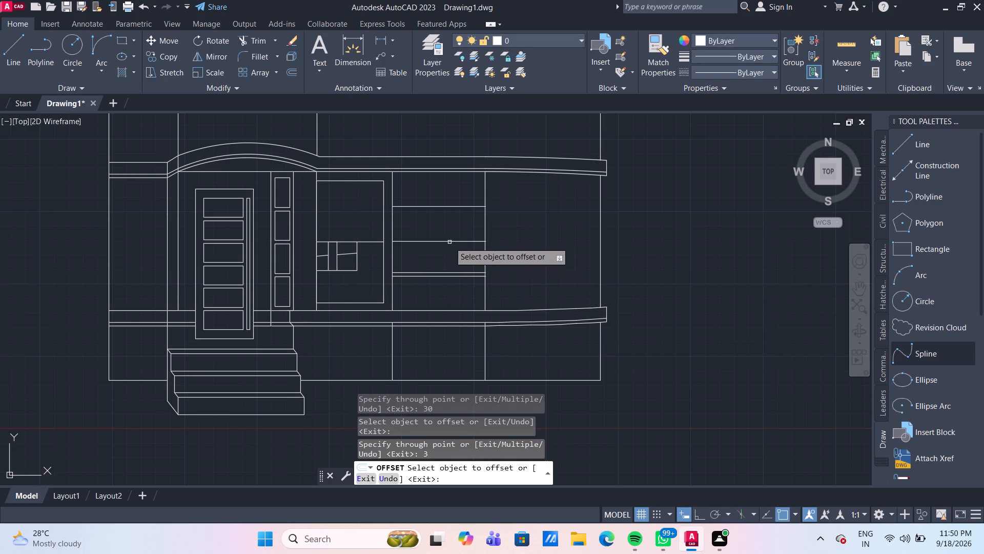
left_click_drag(449, 242, 454, 235)
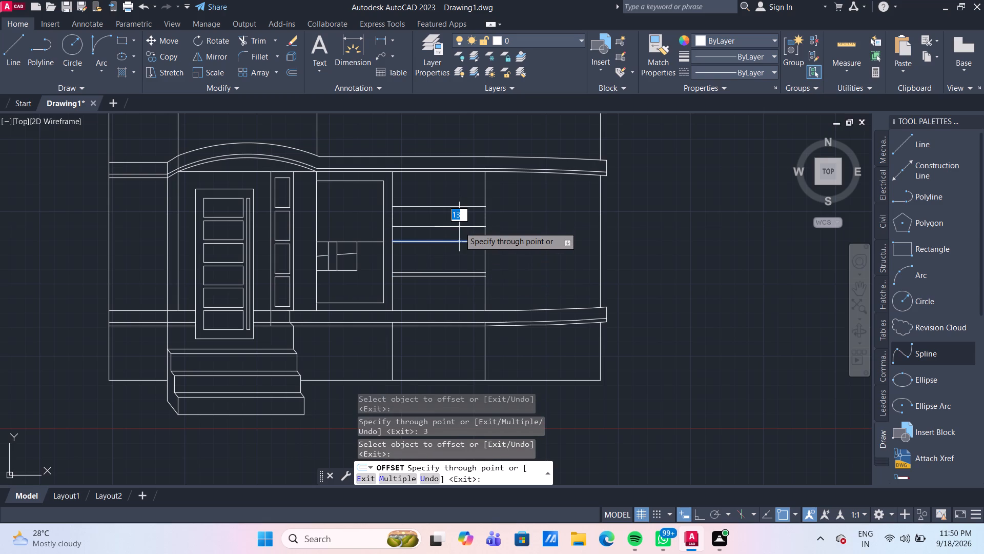
key("3")
key("Return")
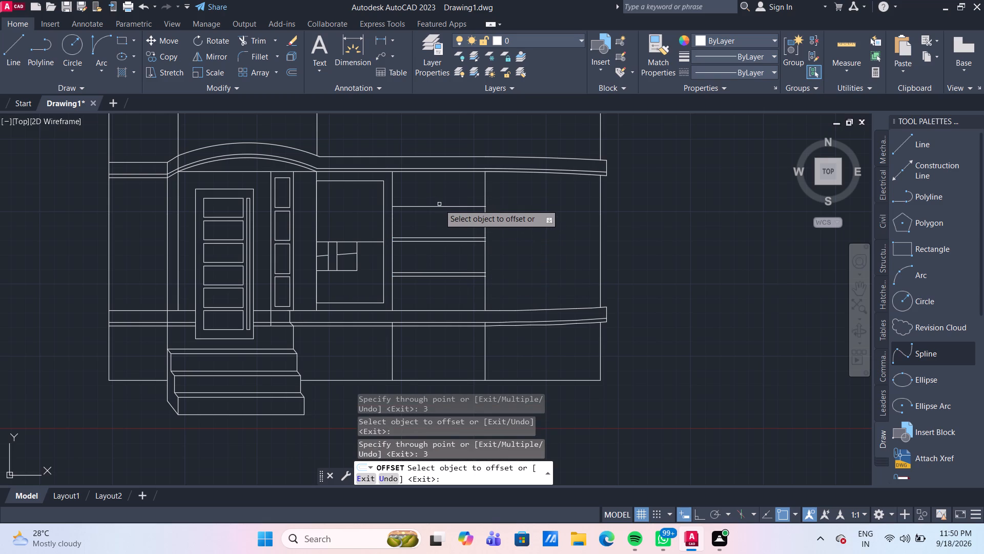
left_click(444, 206)
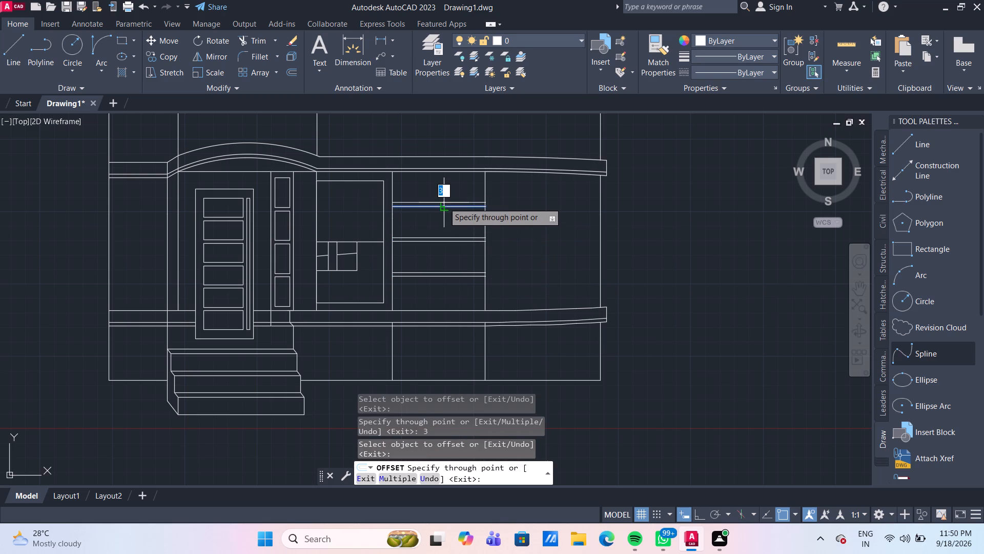
key("3")
key("Return")
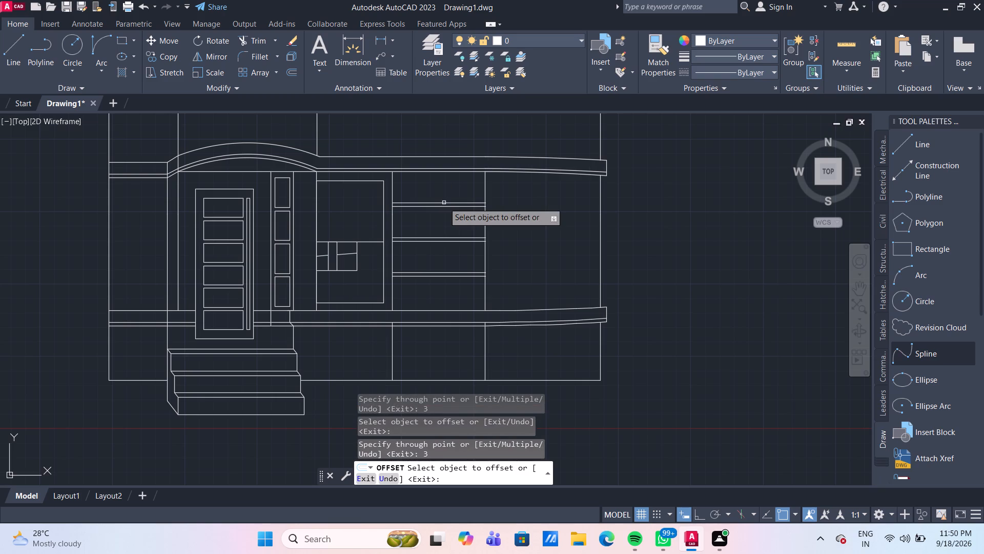
scroll(444, 203, "up", 1)
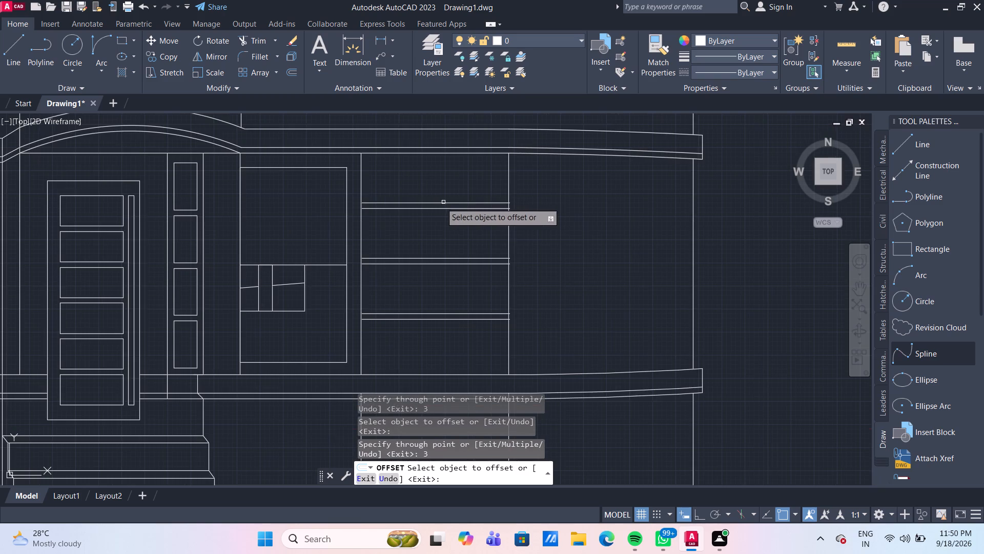
scroll(409, 221, "up", 1)
middle_click_drag(409, 221, 426, 219)
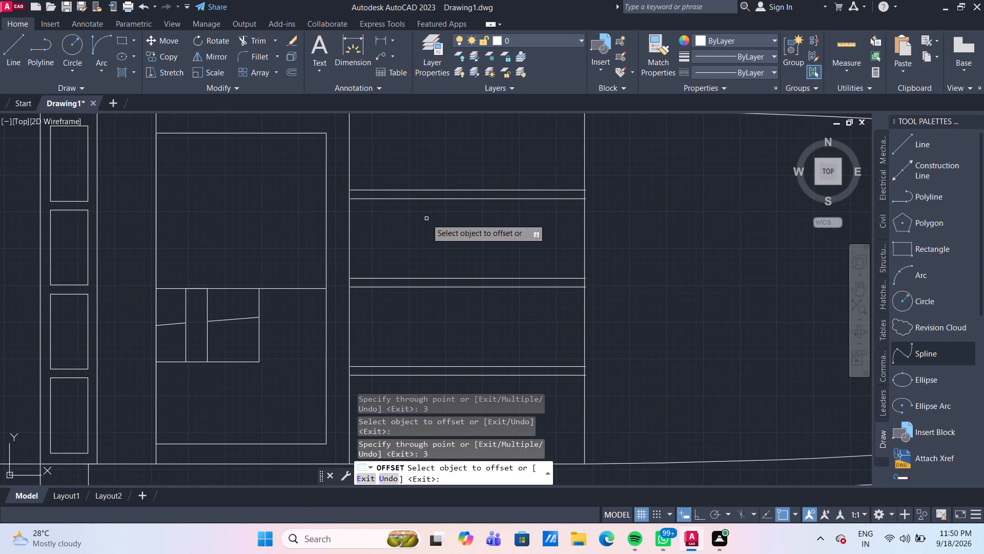
scroll(426, 219, "down", 1)
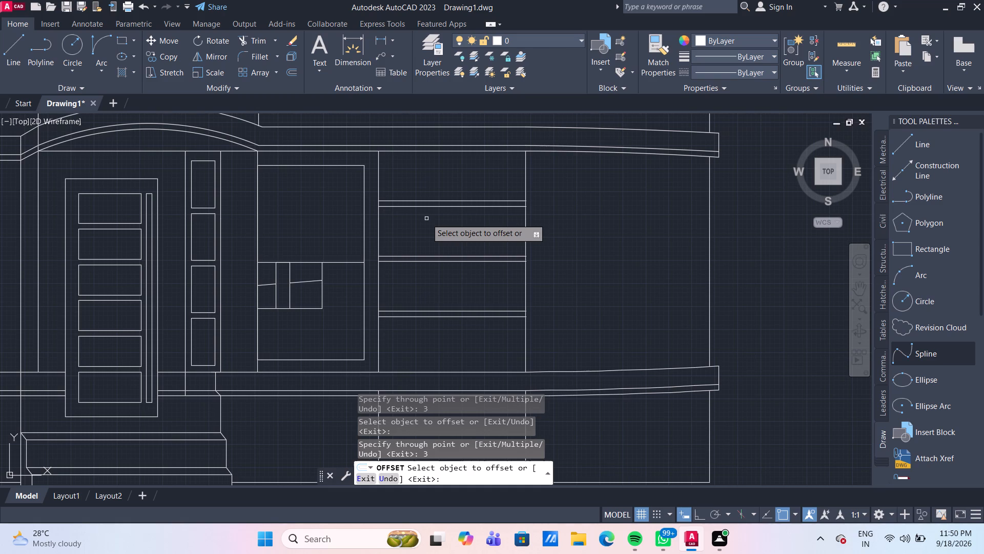
middle_click_drag(425, 222, 470, 212)
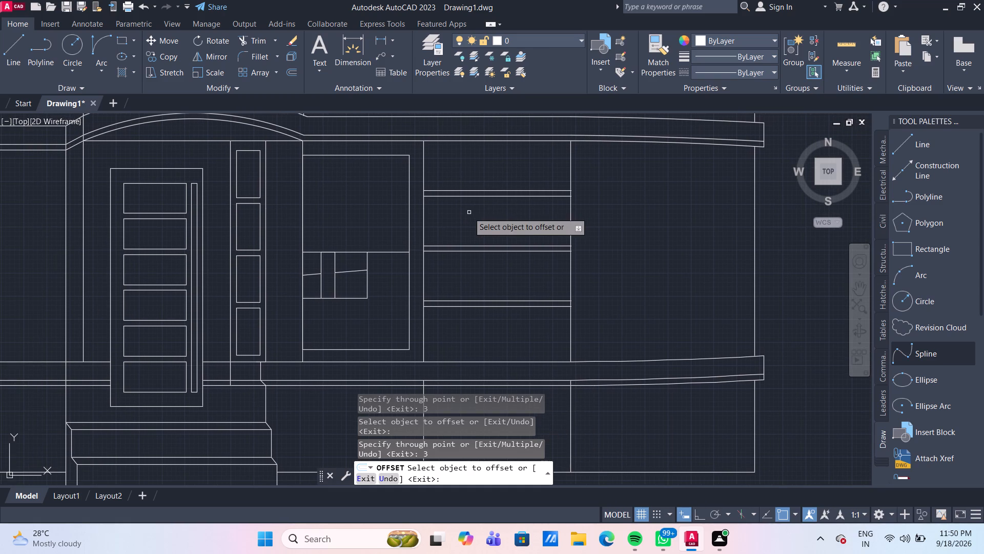
scroll(463, 211, "up", 1)
middle_click_drag(463, 211, 487, 201)
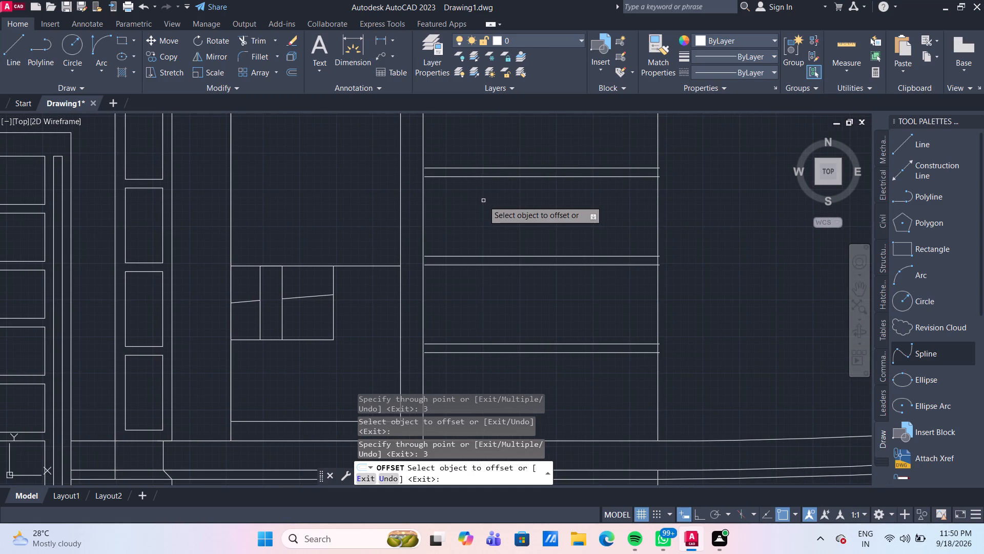
key("Escape")
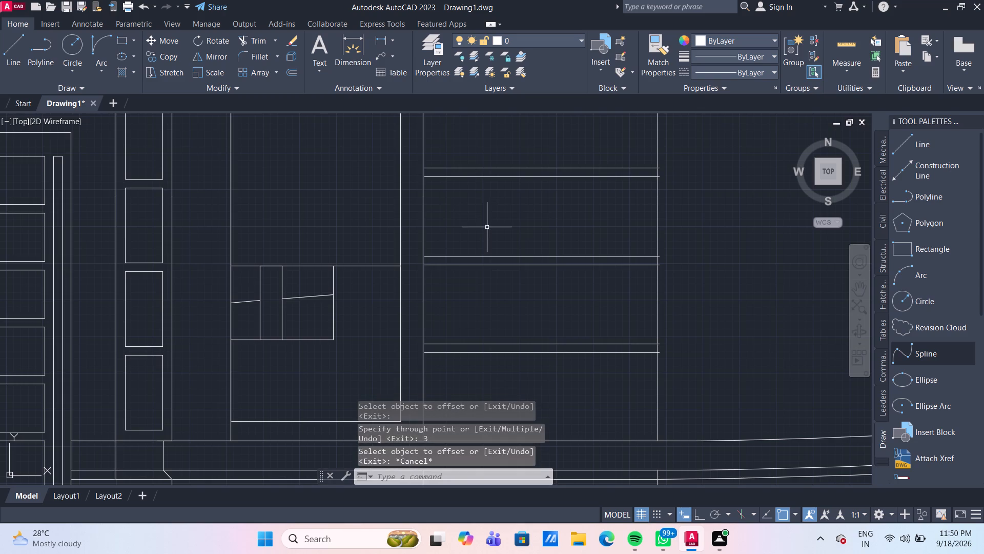
Extend all six band lines leftward through the wall panel's left edge to the right edge of the ground-floor window.
middle_click_drag(487, 226, 487, 194)
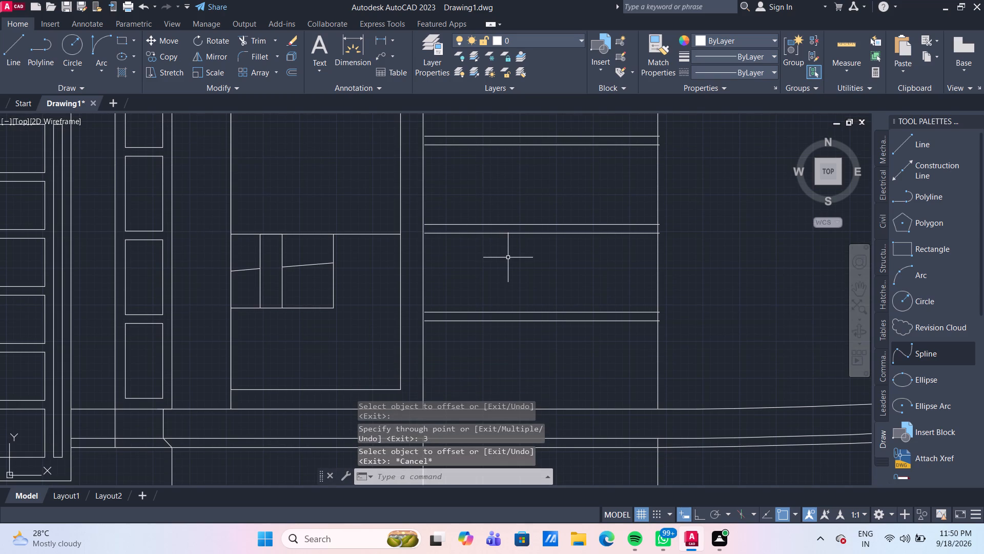
type("ex")
key("Return")
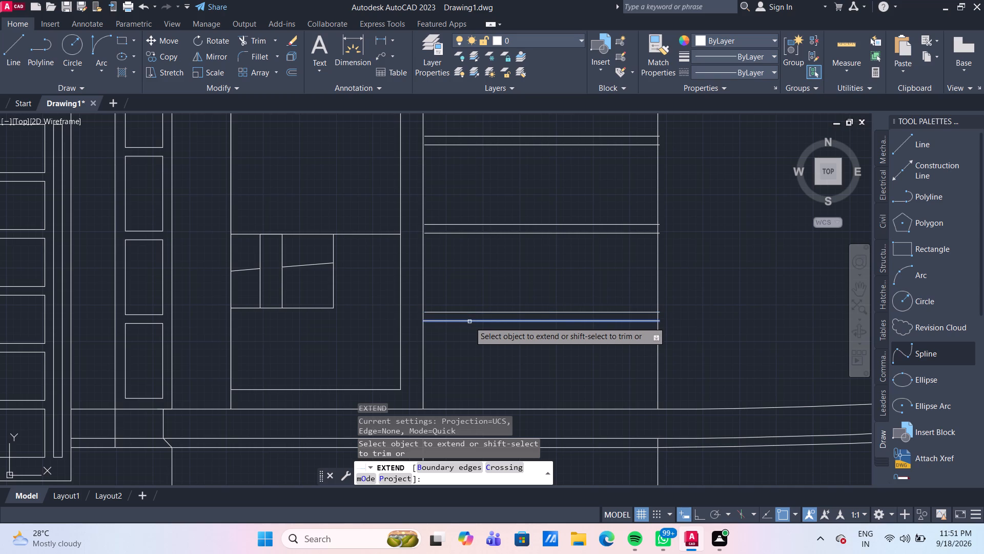
left_click(469, 322)
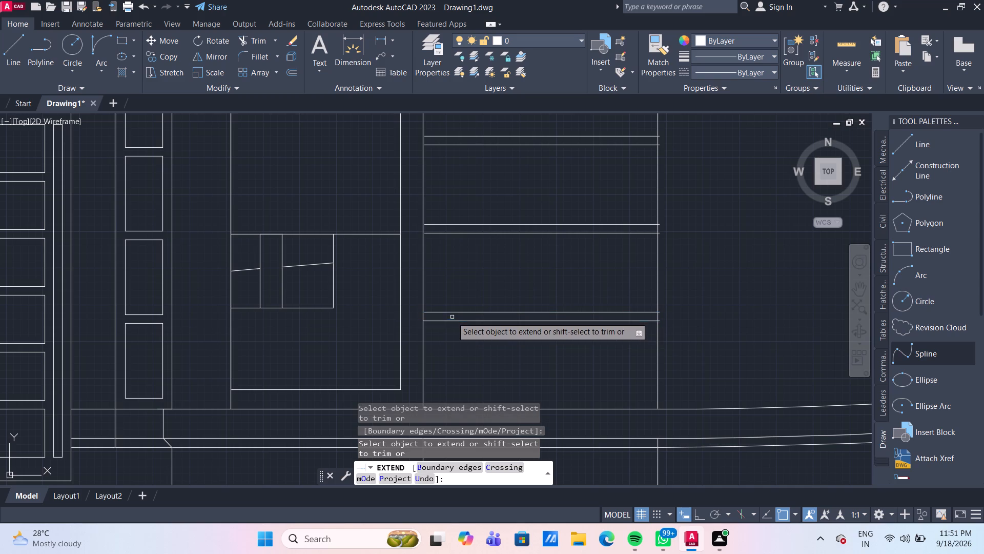
left_click_drag(453, 353, 449, 332)
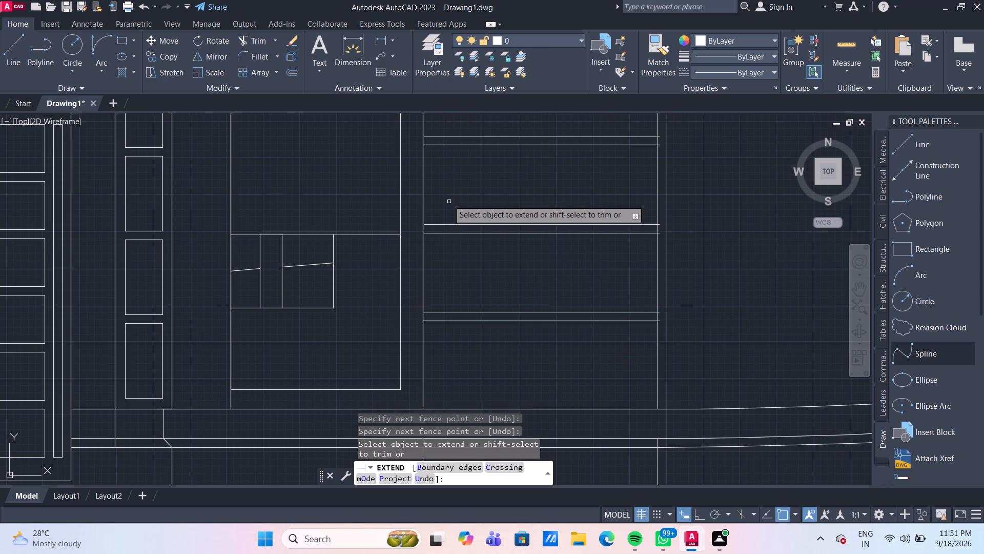
left_click(453, 128)
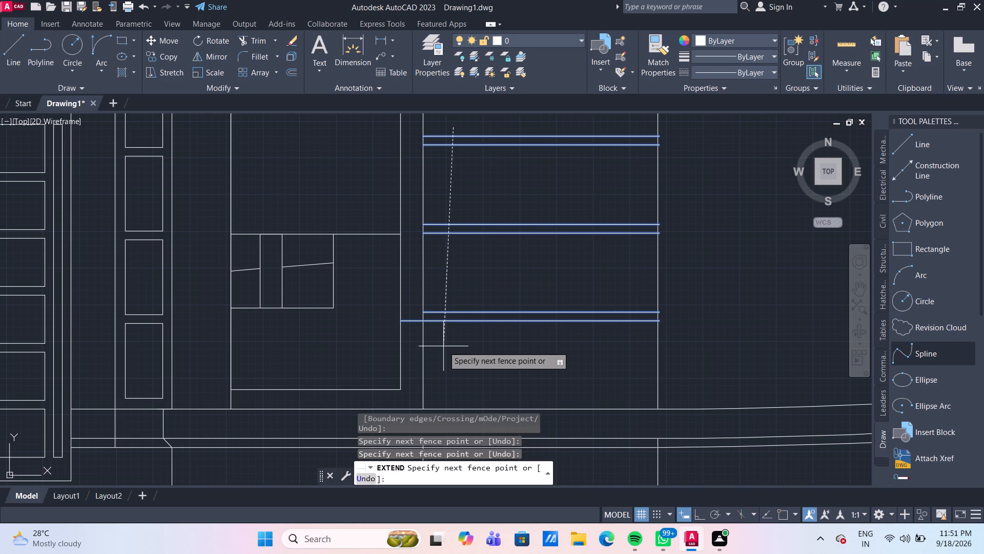
left_click(443, 346)
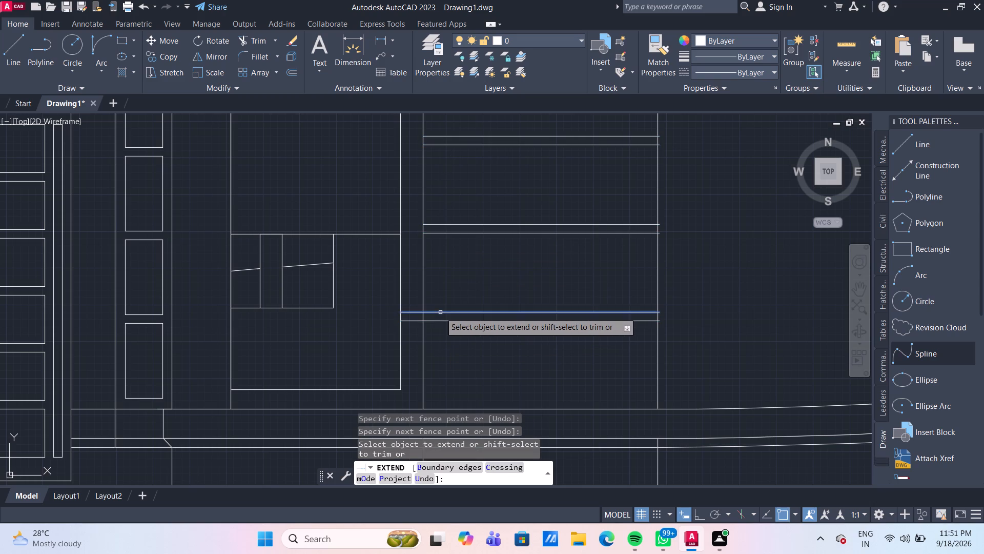
left_click(440, 312)
left_click(435, 233)
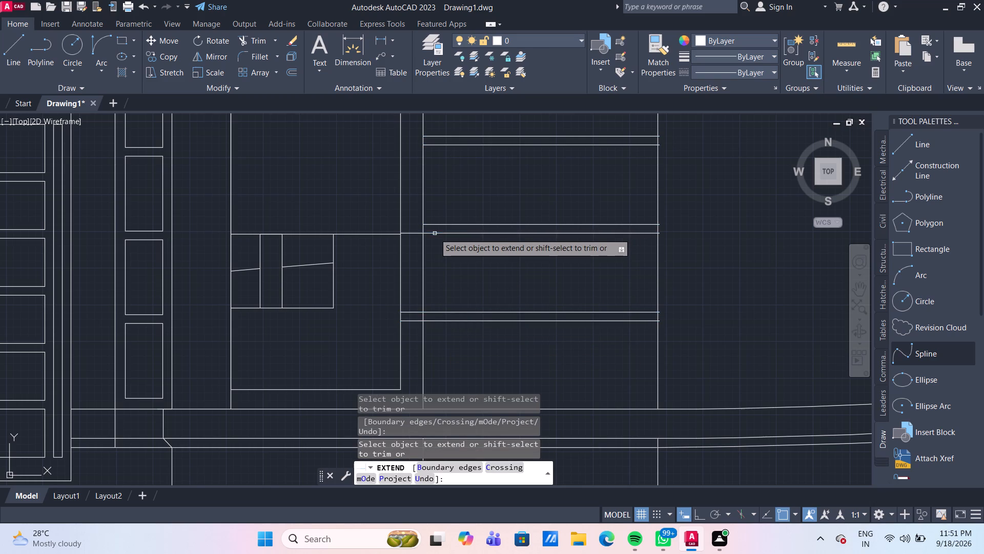
left_click(435, 226)
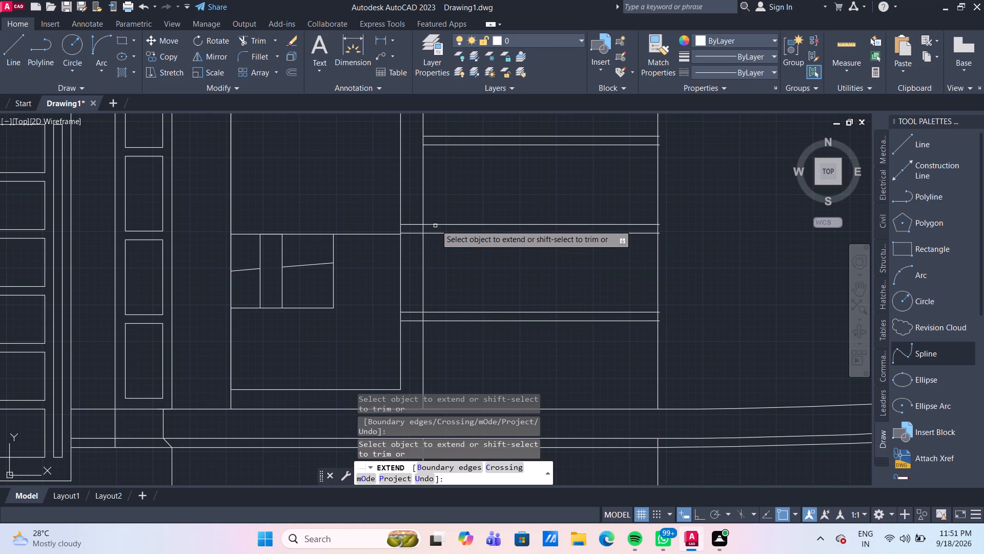
left_click(449, 146)
left_click(455, 135)
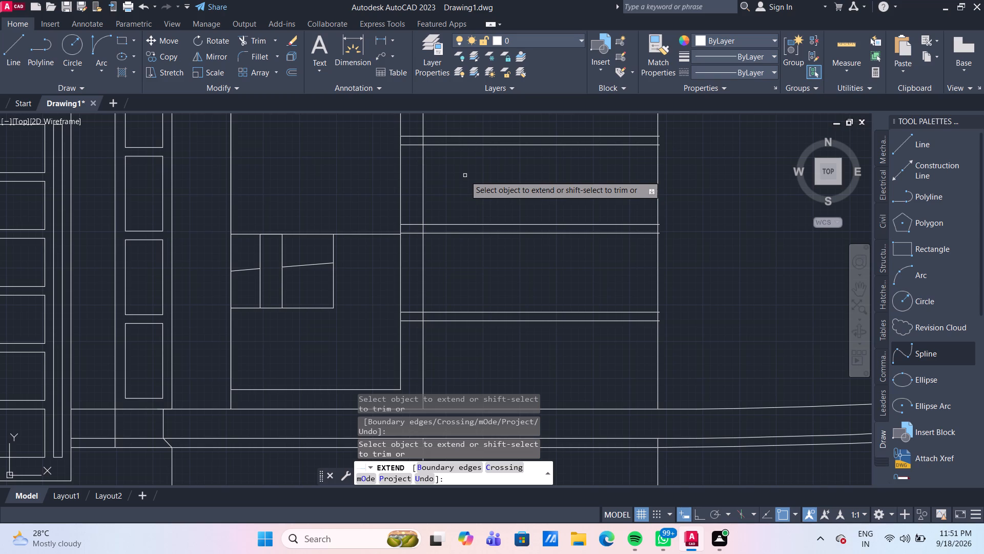
Extend the top band's lower line, middle band's upper line and bottom band's lower line across the window to its left edge.
left_click(438, 145)
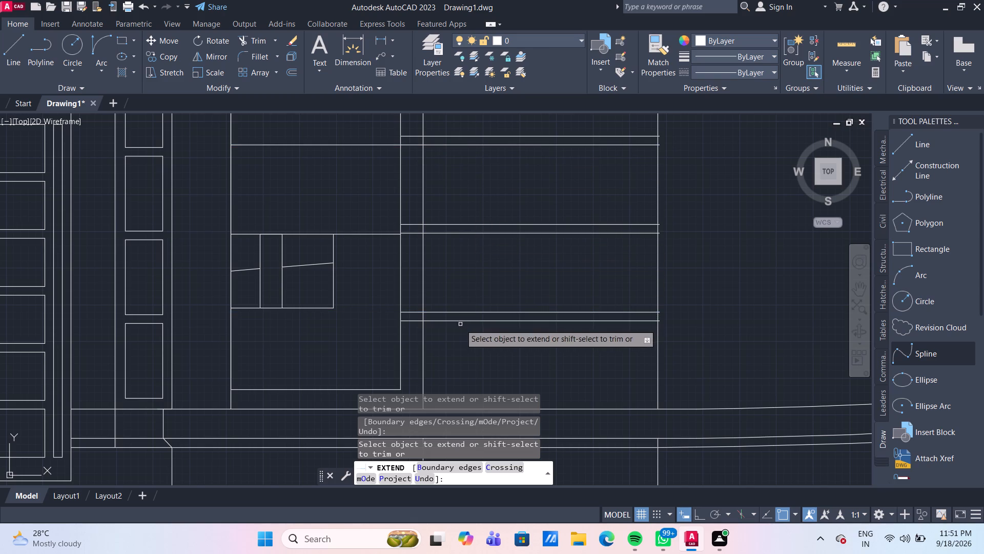
left_click(459, 320)
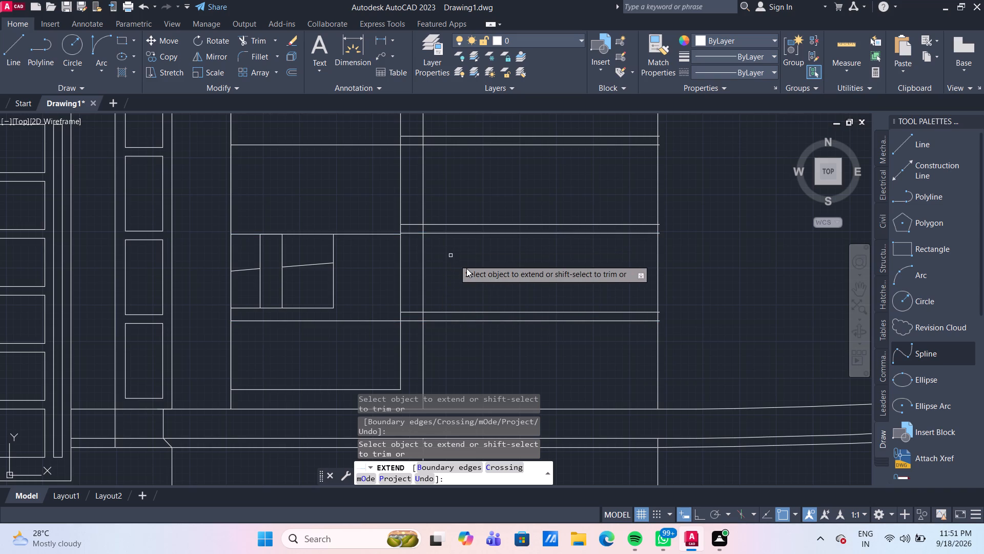
left_click(462, 224)
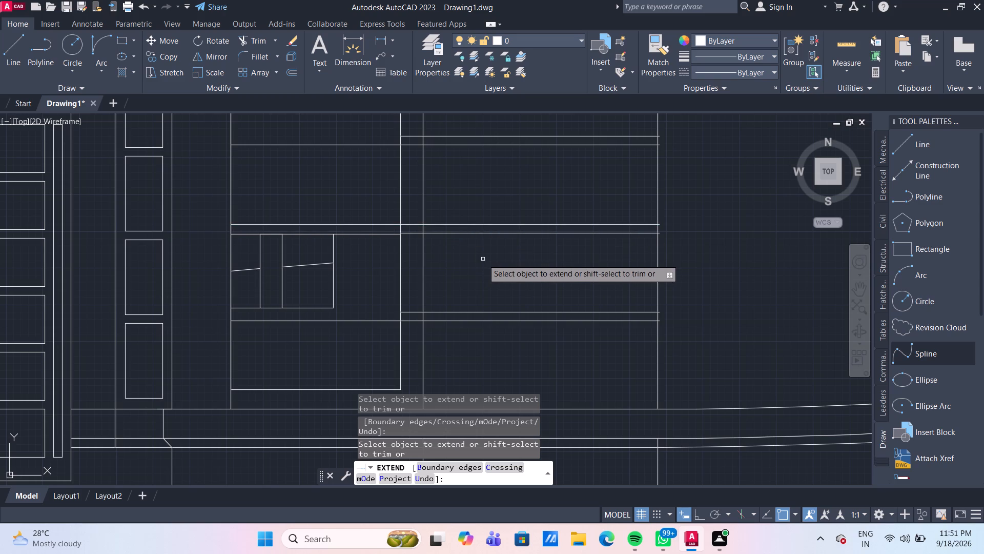
key("Escape")
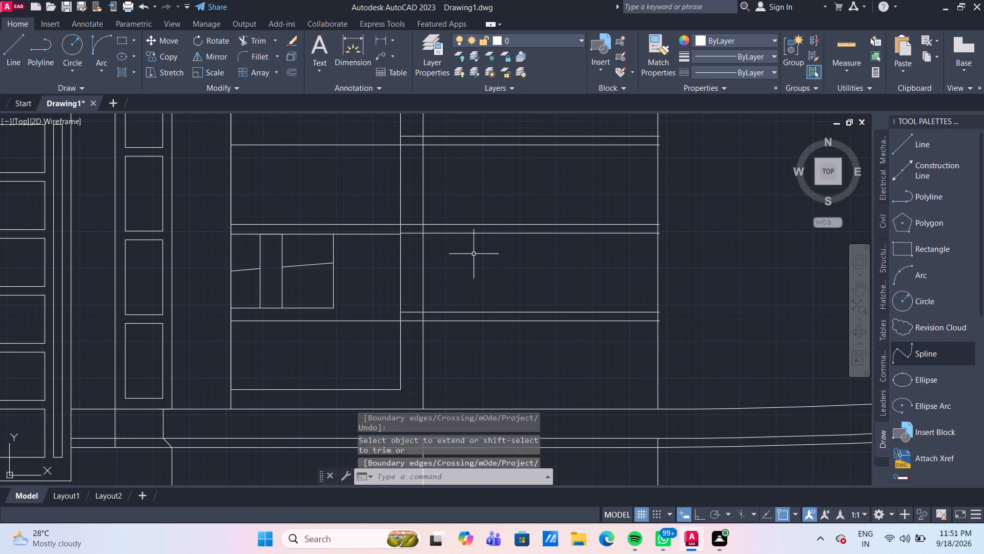
Trim away the band line segments crossing the narrow gap between the window and the wall panel.
type("tr")
key("Return")
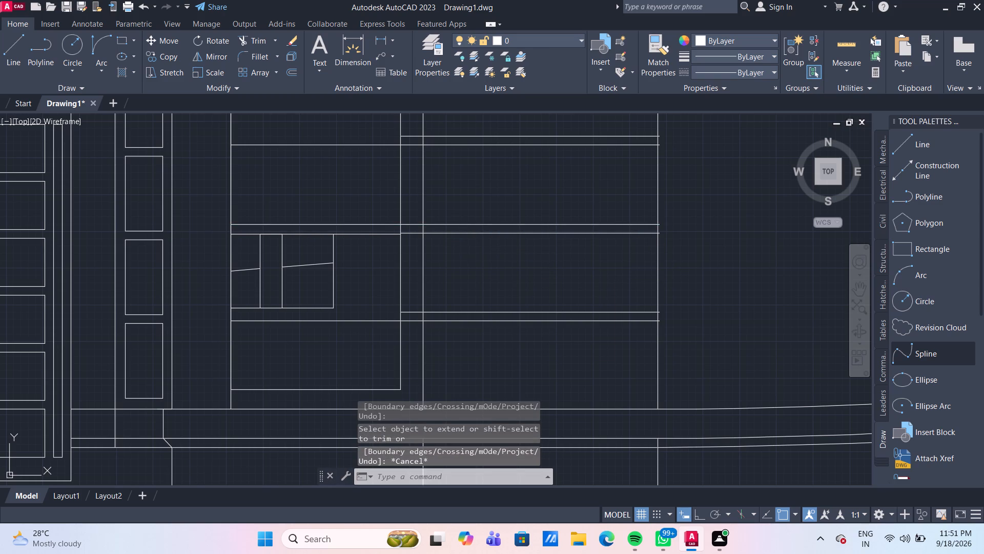
left_click(409, 125)
left_click(411, 331)
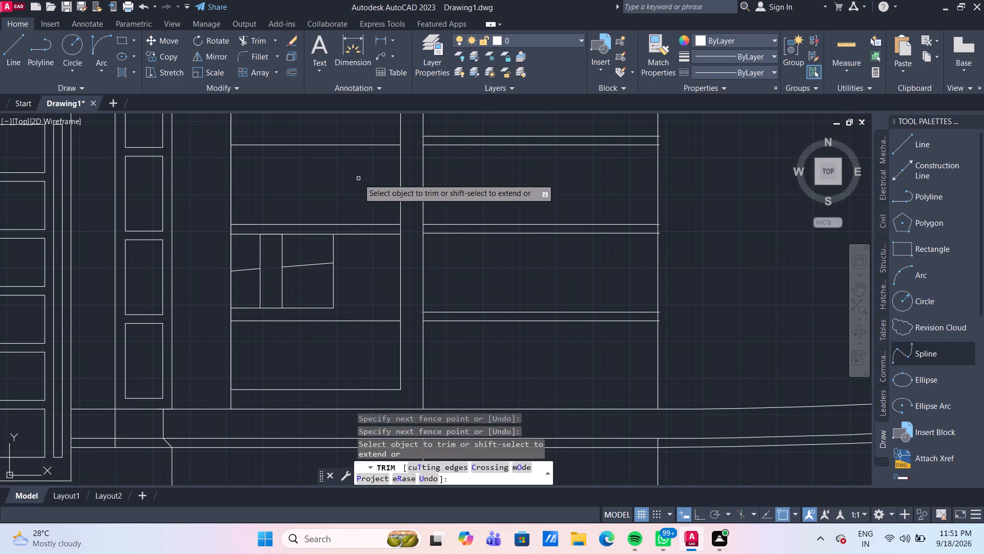
Offset the ground-floor window's upper and lower single band lines downward by 3 to form narrow double bands.
key("o")
key("Escape")
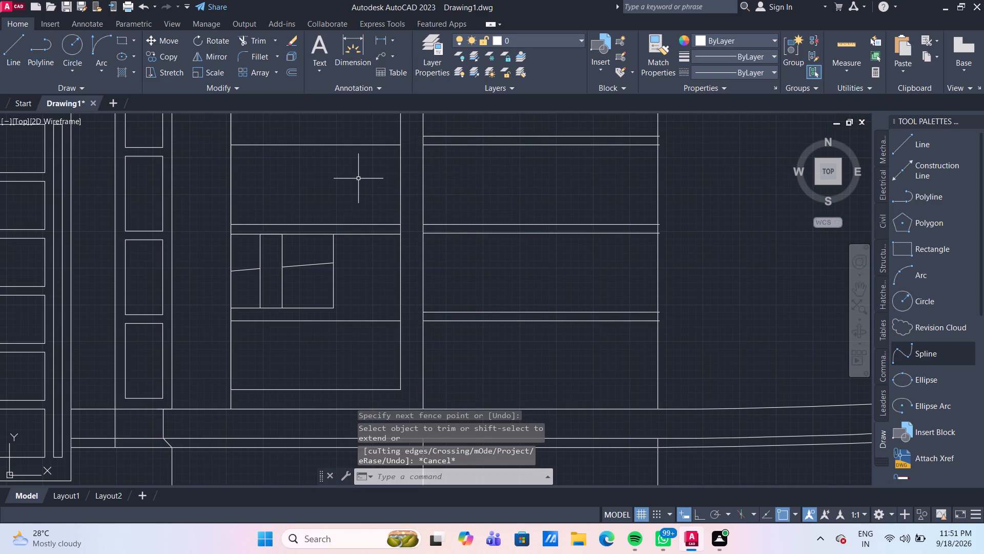
key("o")
key("Return")
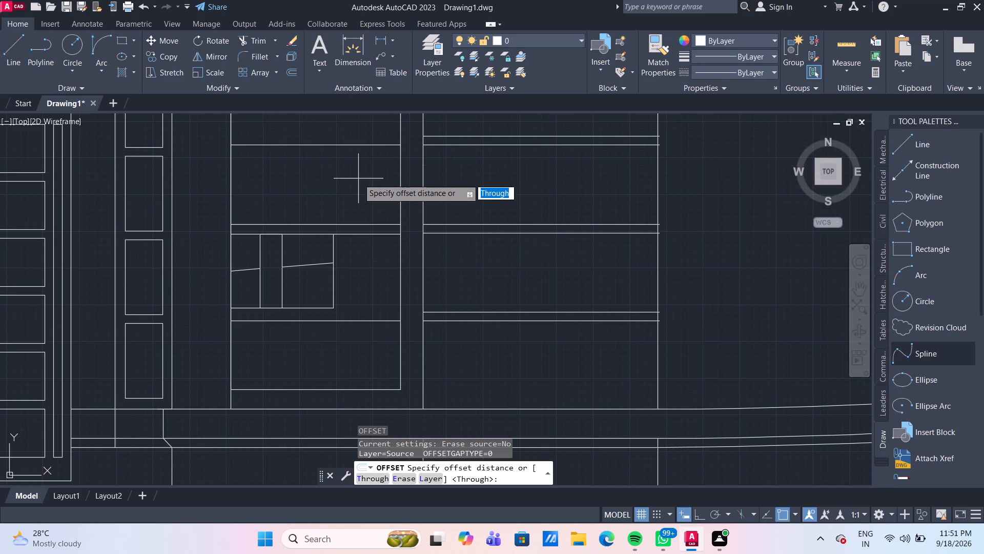
key("Return")
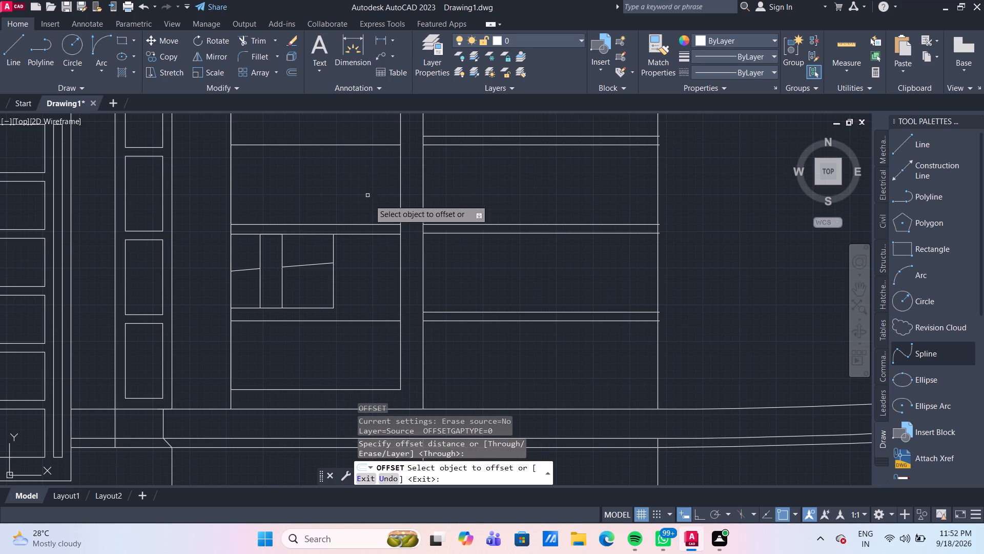
left_click(354, 146)
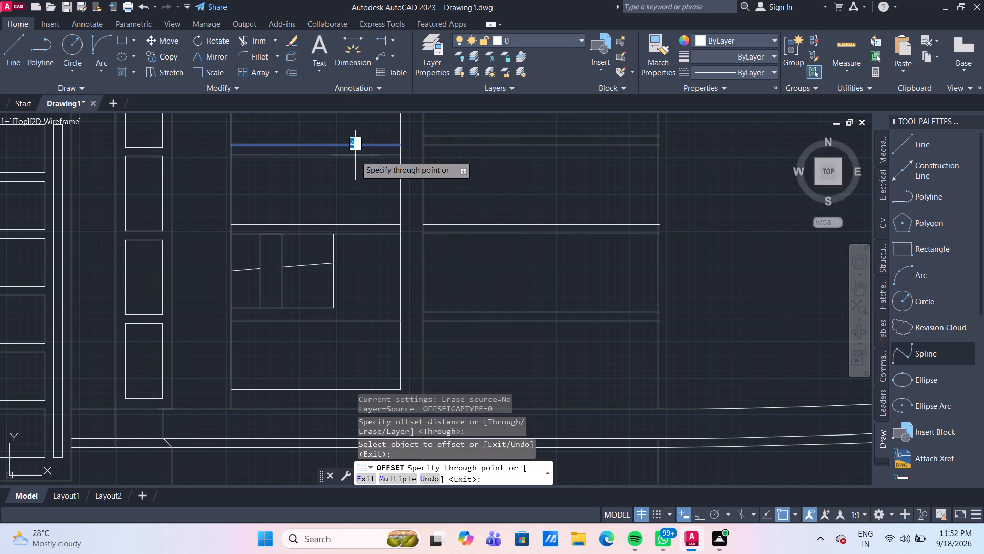
key("3")
key("Return")
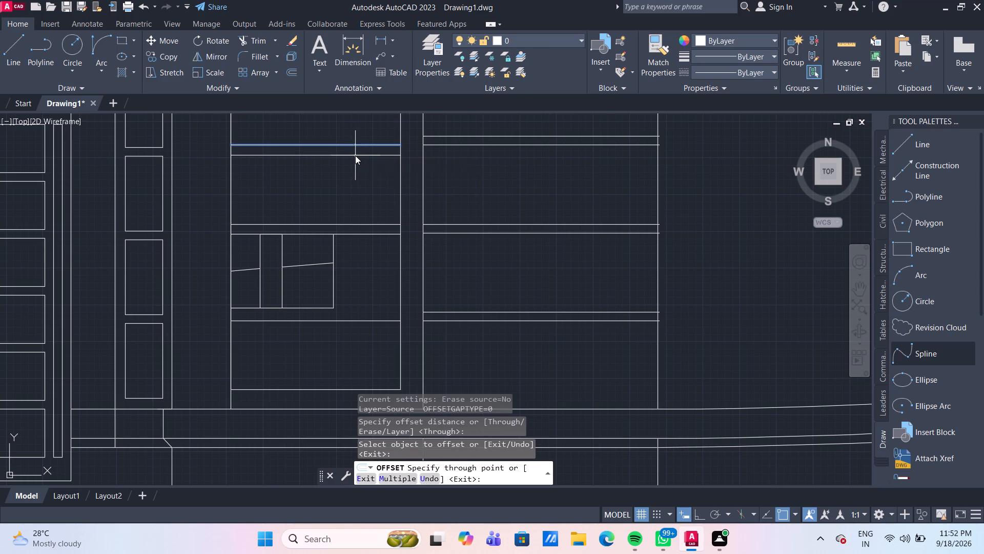
left_click(360, 323)
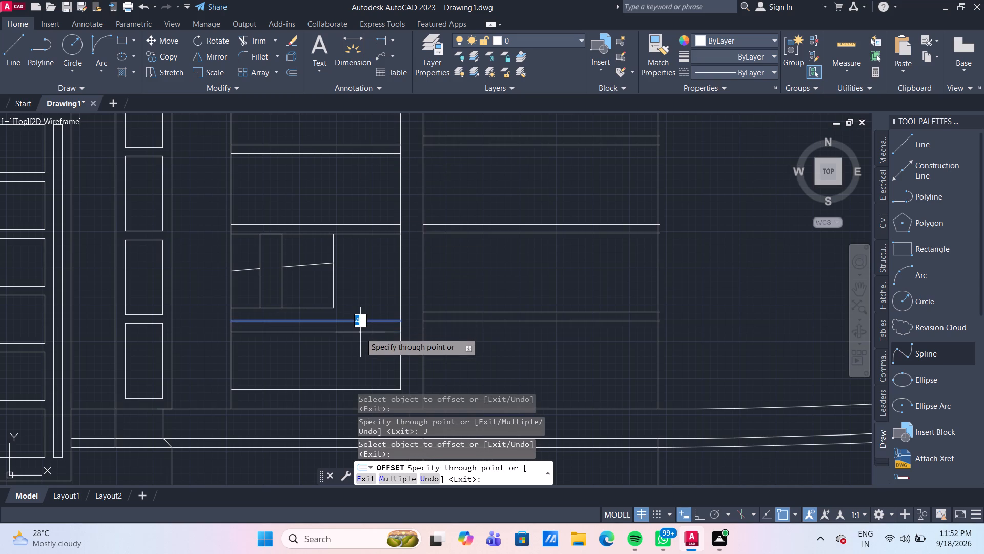
key("3")
key("Return")
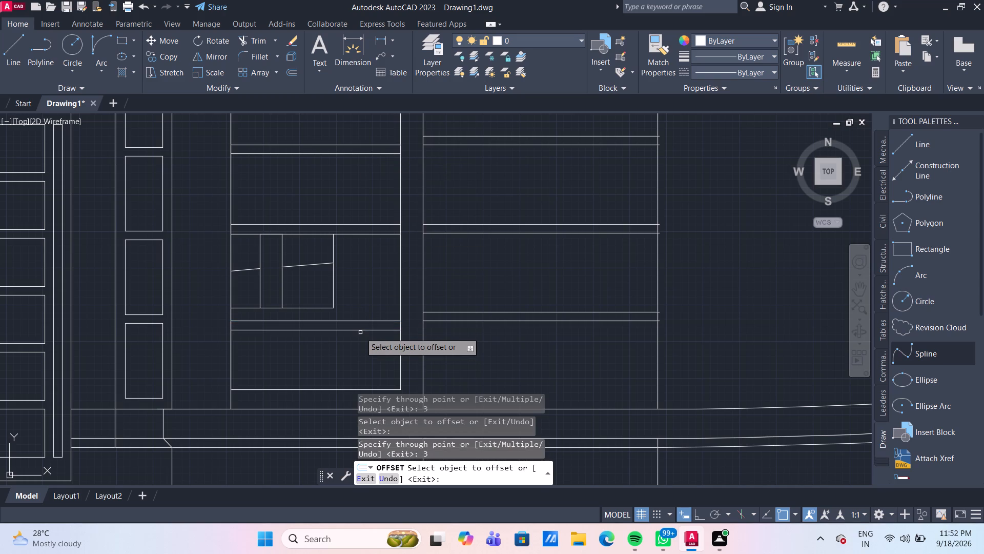
scroll(460, 275, "down", 2)
scroll(562, 305, "down", 1)
middle_click_drag(571, 288, 493, 292)
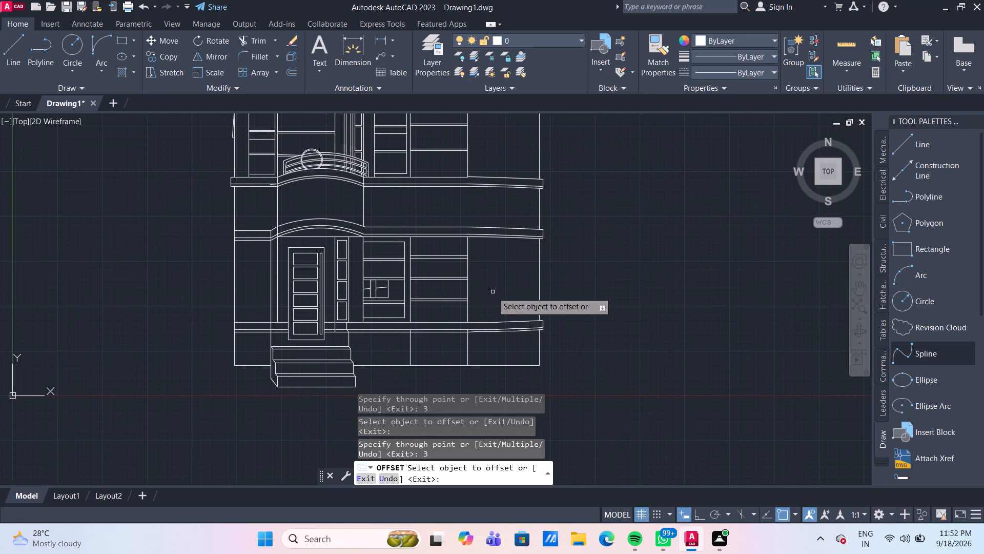
key("Escape")
Measure the plain wall bay beside the upper-floor banded panel, and check the matching bay on the ground floor.
middle_click_drag(587, 247, 580, 295)
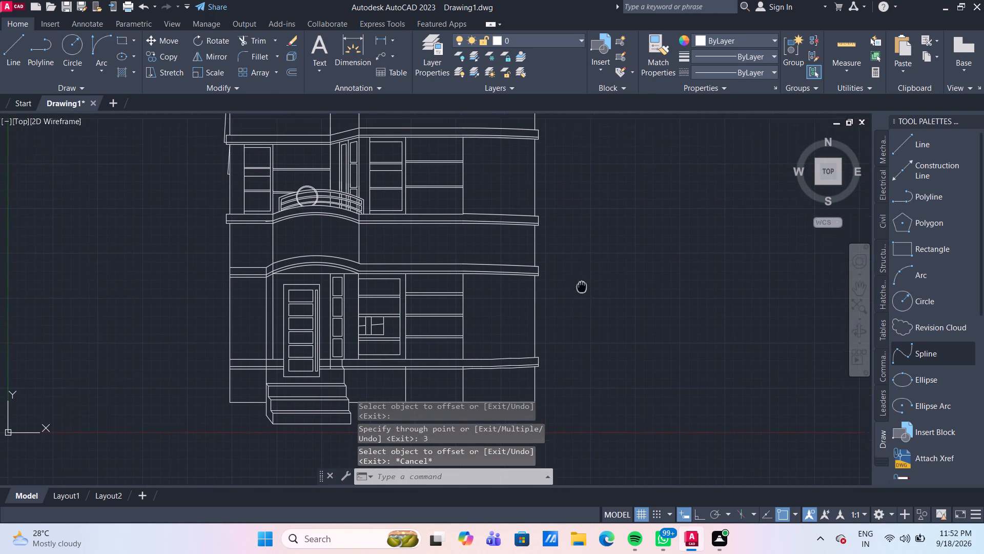
middle_click_drag(580, 295, 577, 309)
scroll(496, 187, "up", 2)
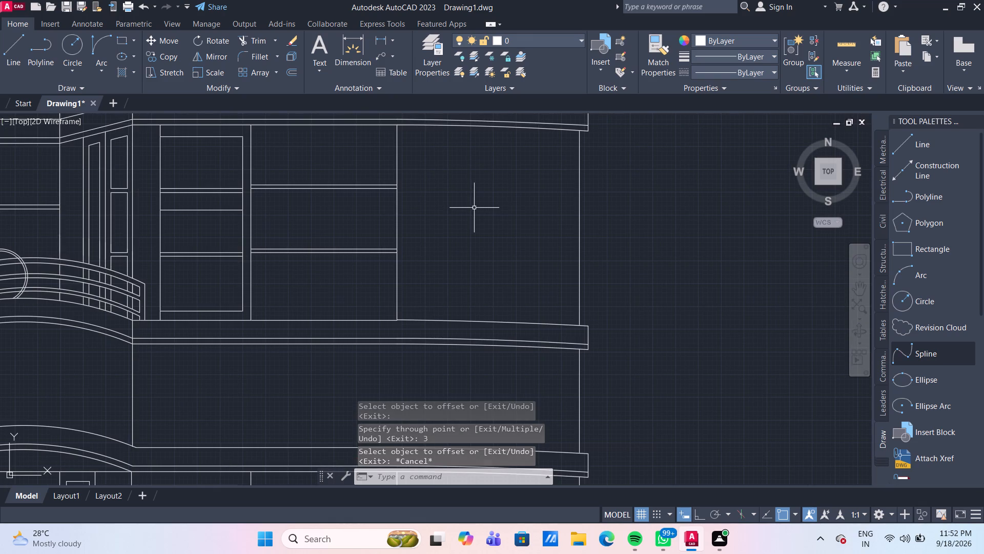
left_click_drag(845, 48, 837, 48)
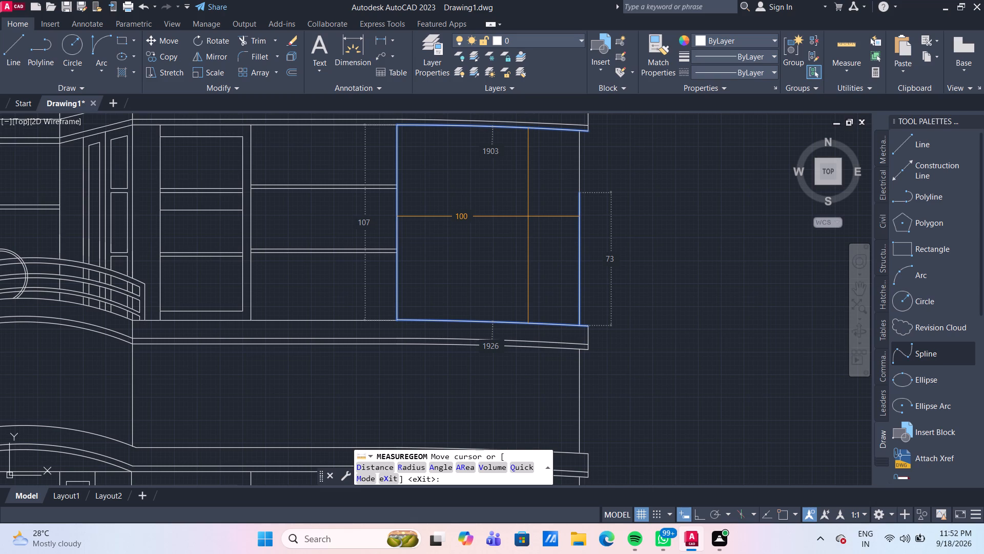
scroll(529, 213, "down", 2)
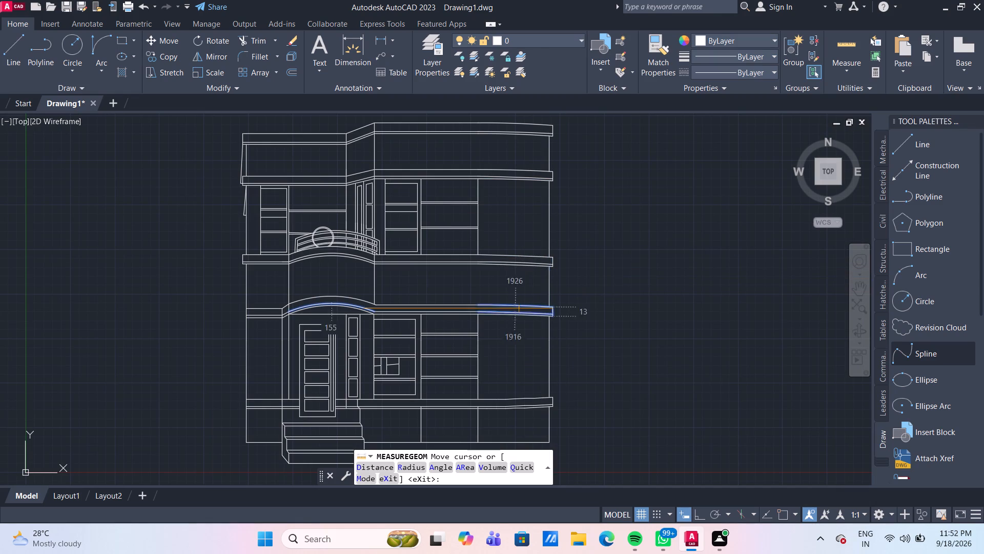
middle_click_drag(519, 342, 507, 266)
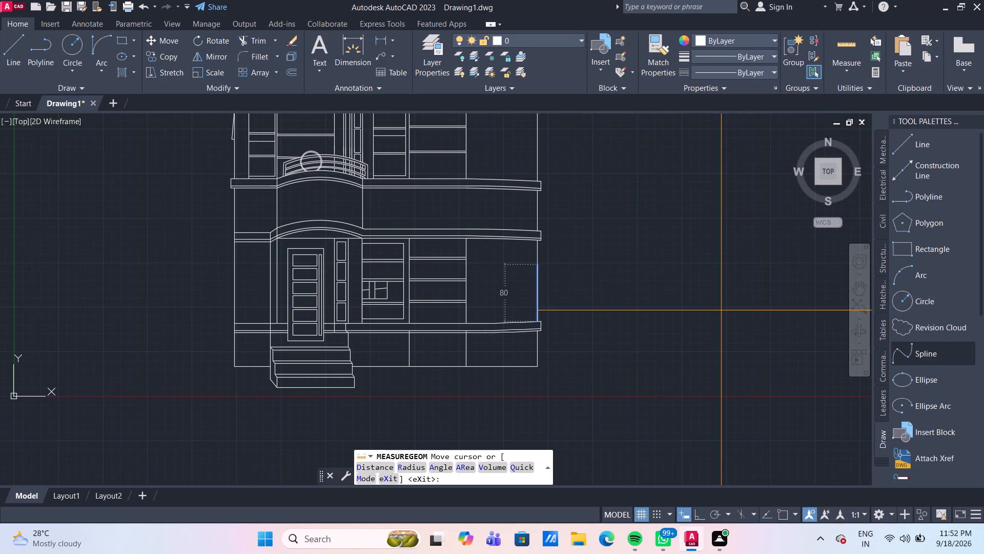
key("Escape")
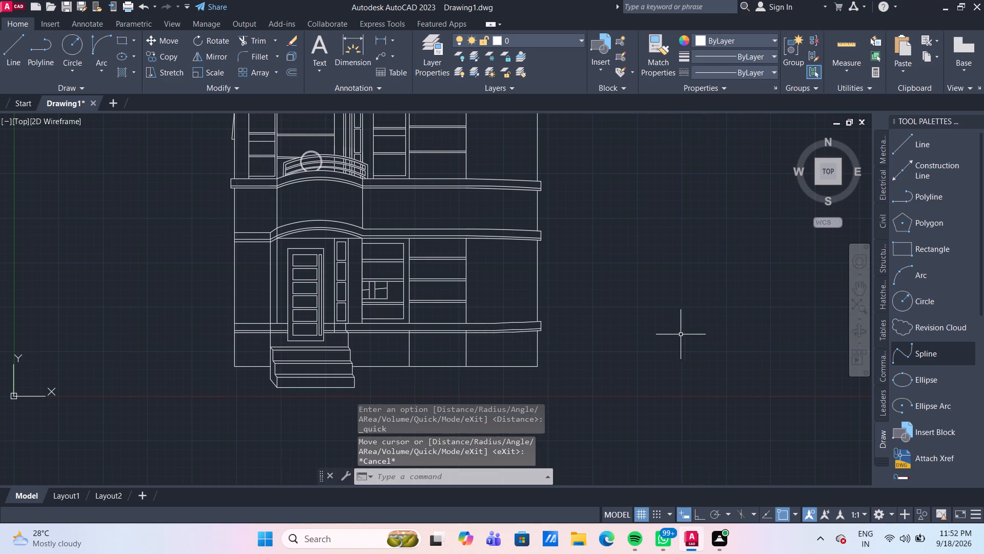
Offset the right edge of the ground-floor banded wall panel about 15 to the right, into the plain bay.
scroll(667, 294, "down", 2)
scroll(675, 309, "up", 2)
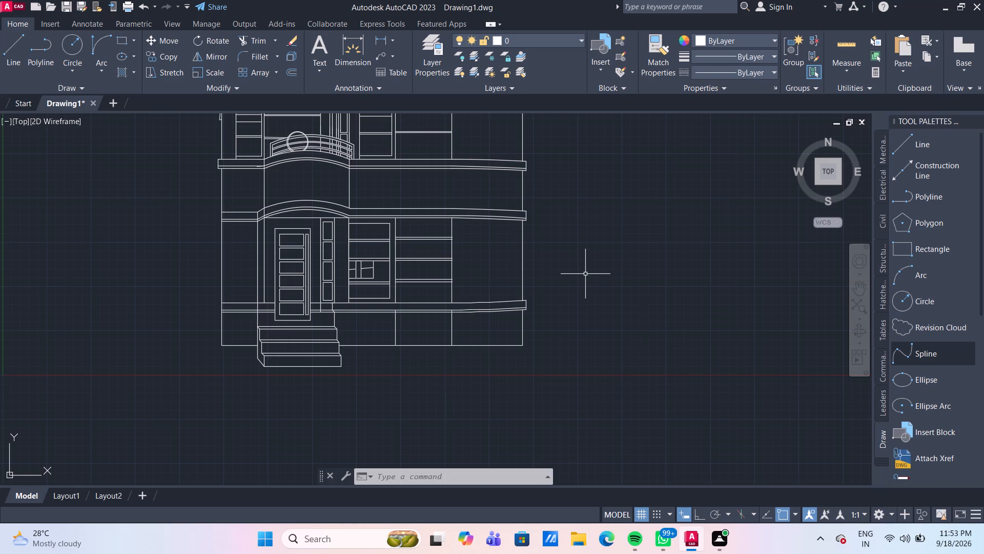
key("o")
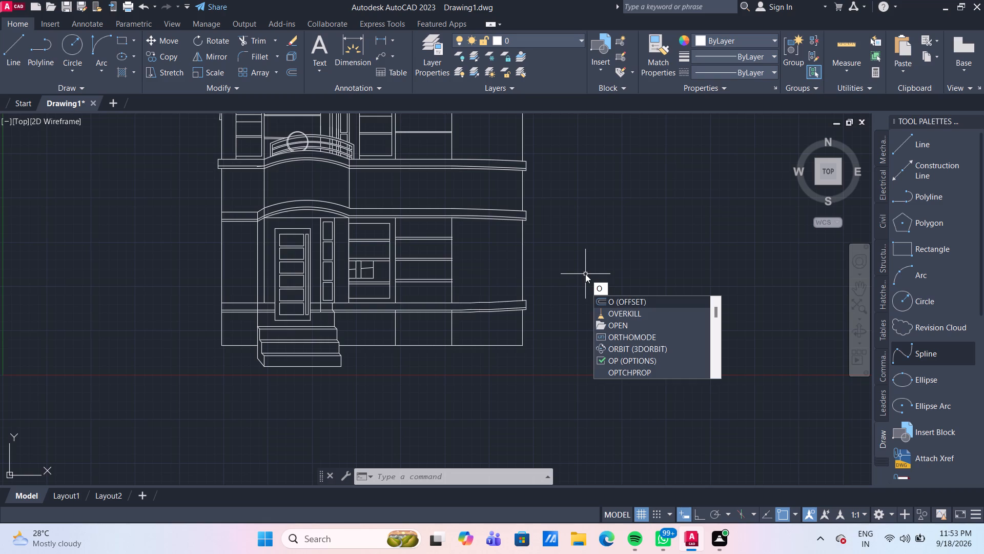
key("Return")
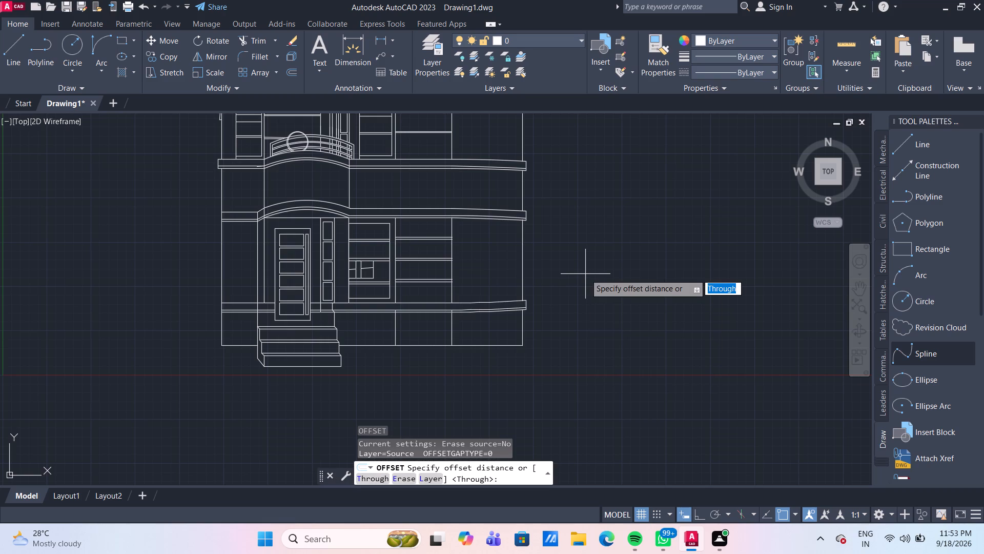
key("Return")
scroll(454, 268, "up", 1)
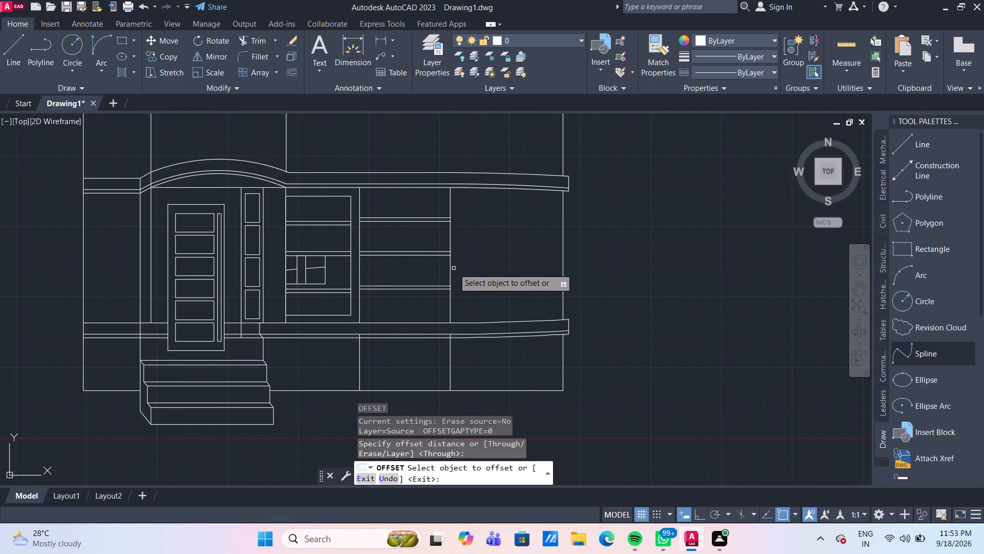
left_click(448, 267)
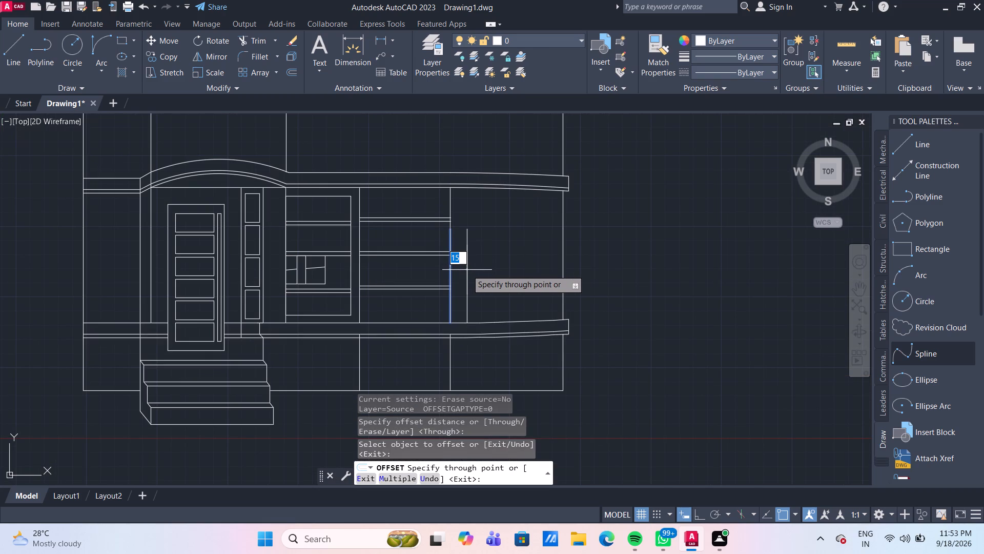
left_click(467, 270)
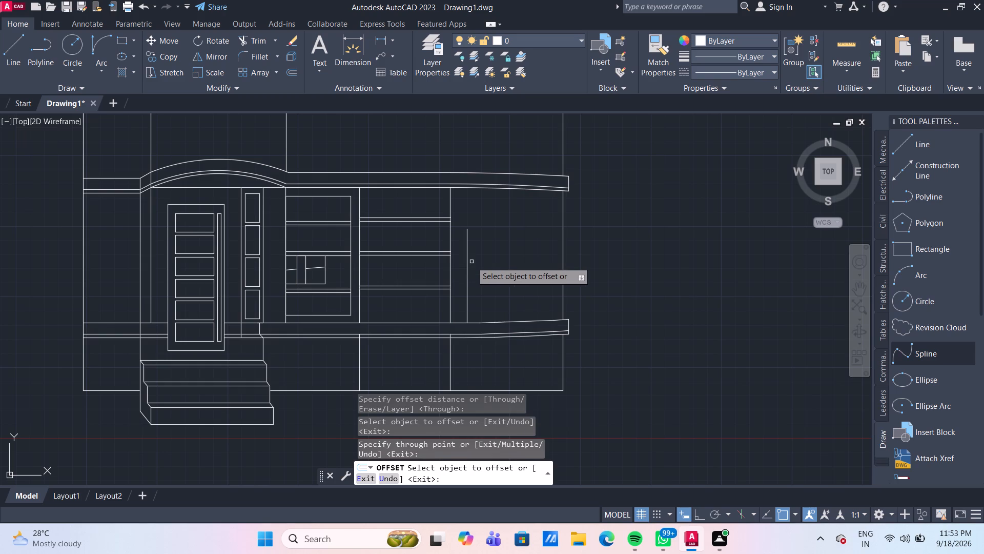
key("Escape")
Extend the new vertical line upward to the underside of the projecting band above the ground floor.
type("ex")
key("Return")
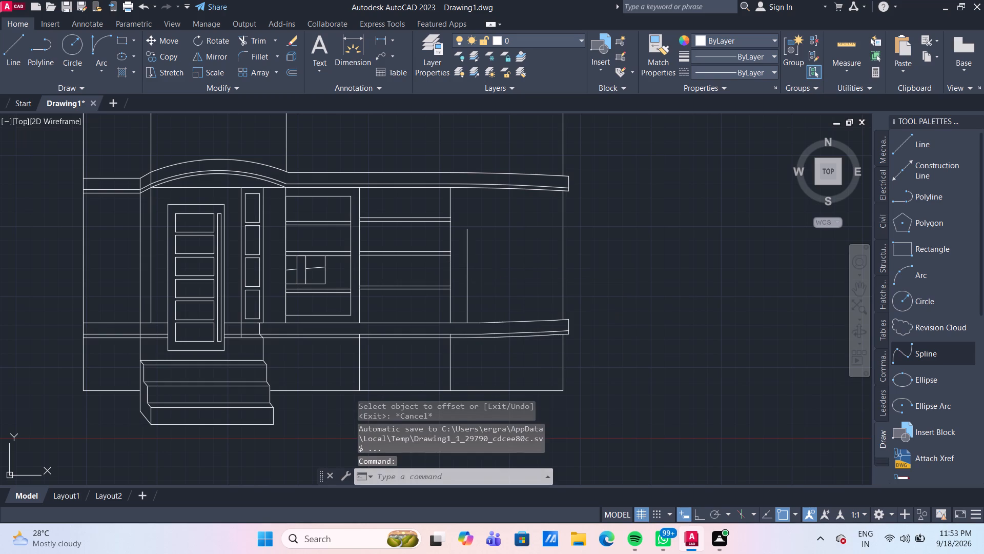
left_click(467, 242)
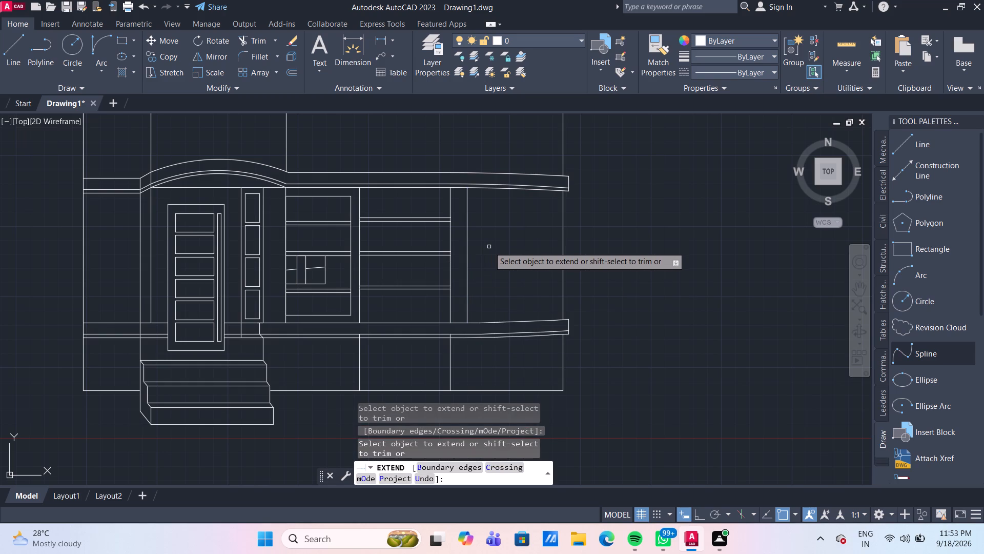
key("Escape")
Measure the spacing between the banded panel's right edge and the new vertical line.
left_click(845, 57)
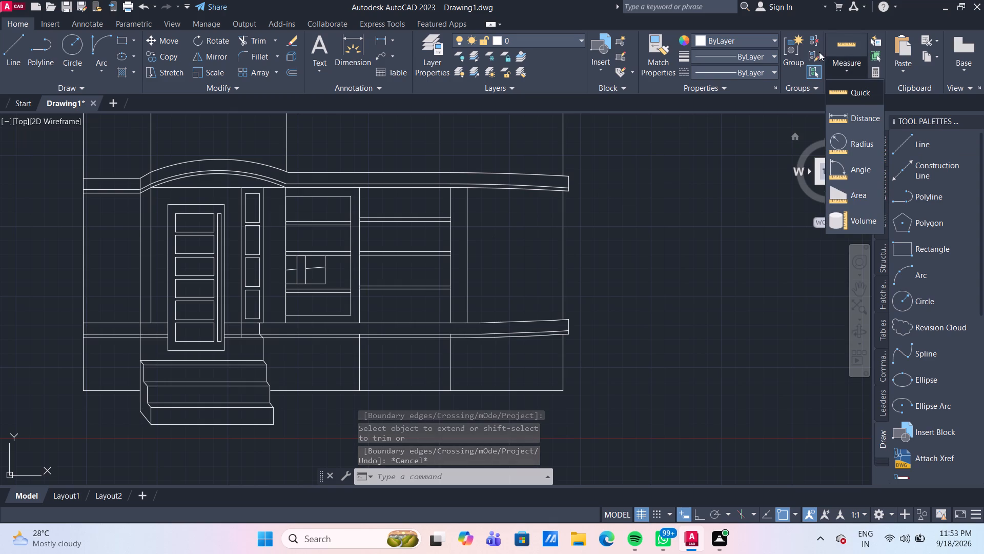
left_click(846, 46)
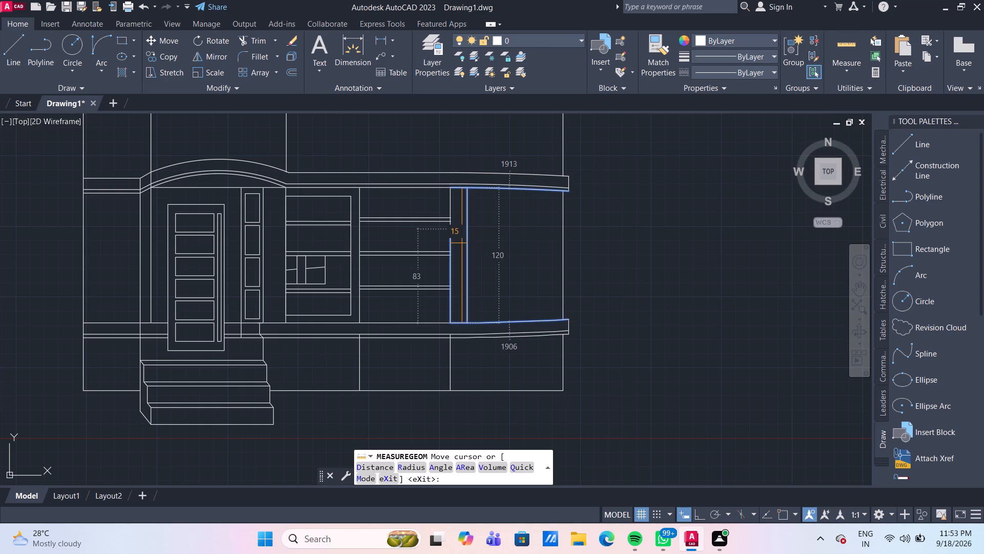
key("Escape")
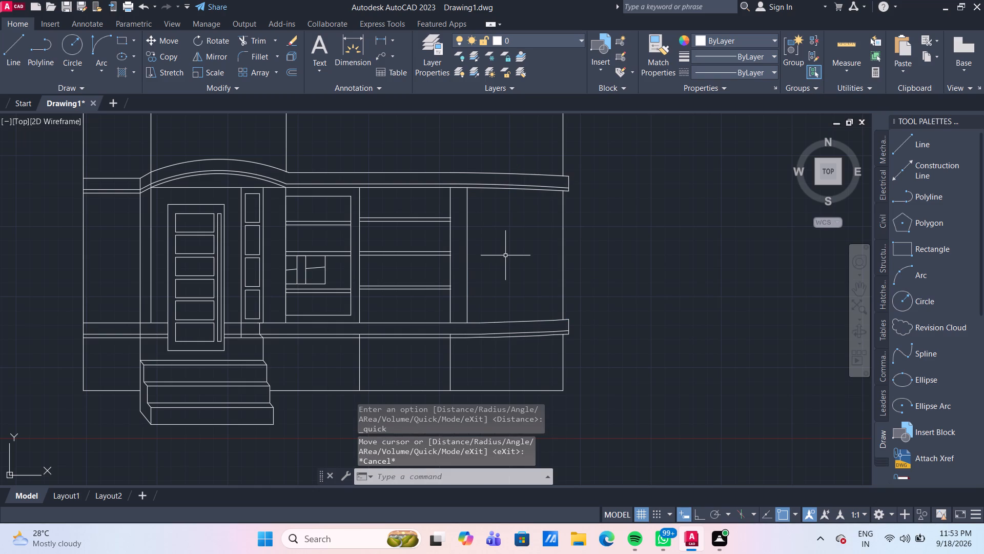
Offset the newest vertical line in the ground-floor right-hand bay 15 to the right, and offset the resulting line 15 further right.
key("e")
key("BackSpace")
type("of")
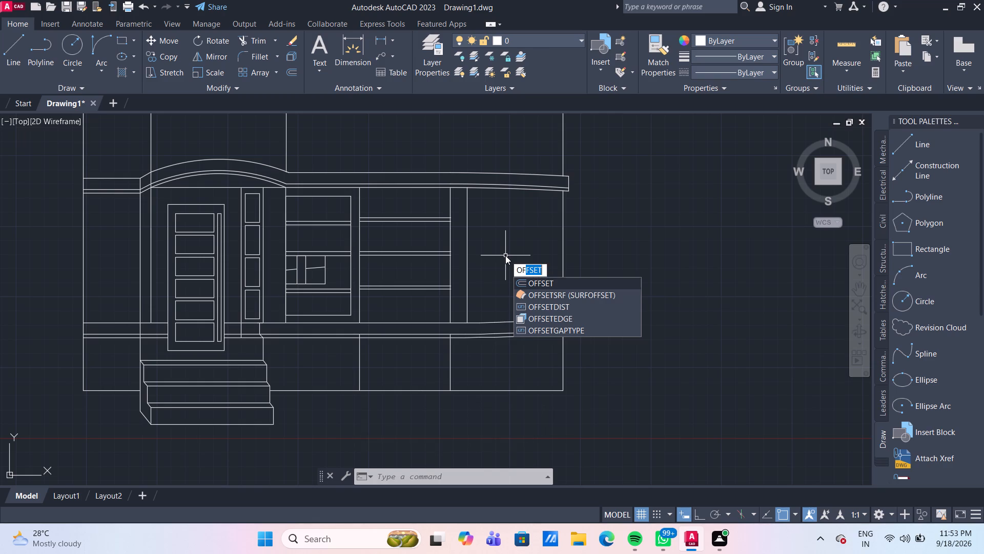
key("Return")
key("Return")
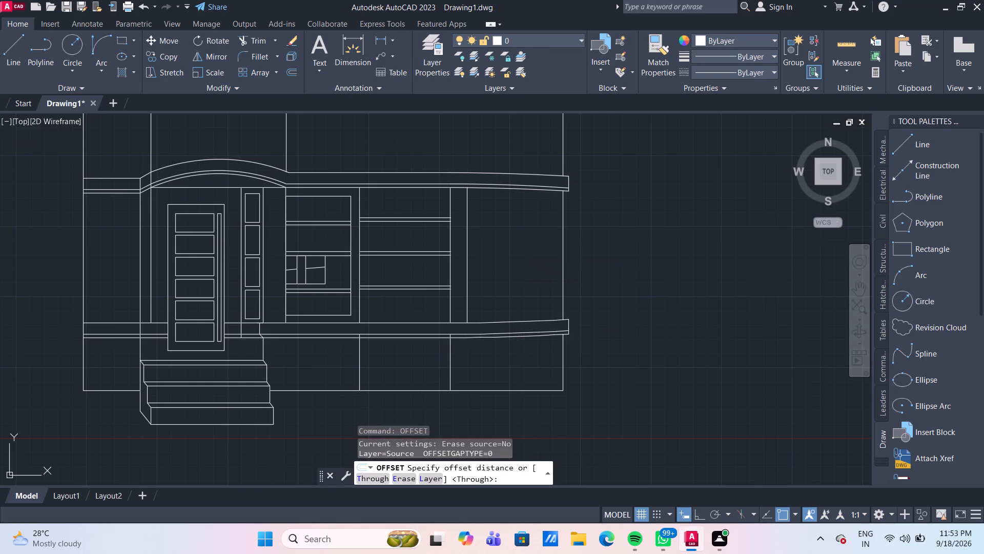
left_click(465, 240)
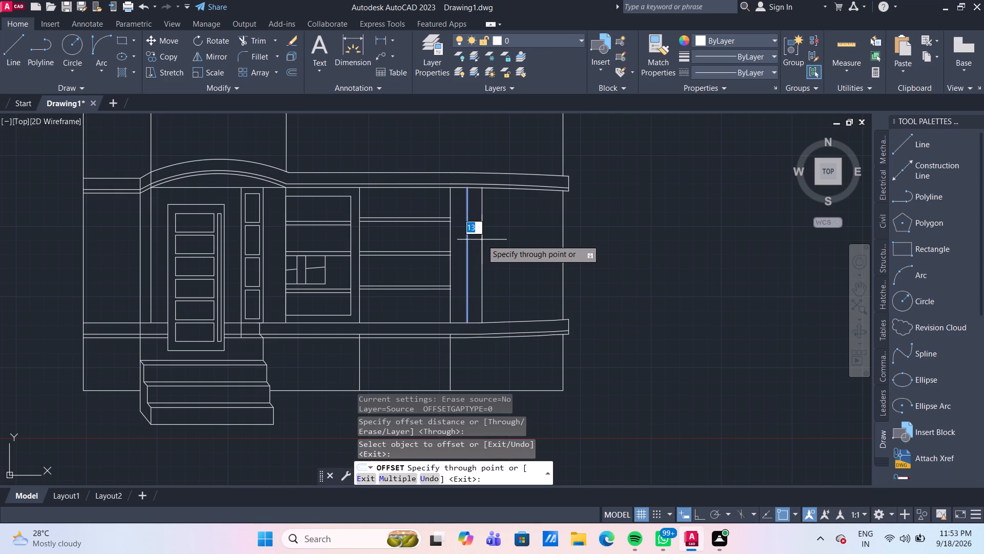
type("15")
key("Return")
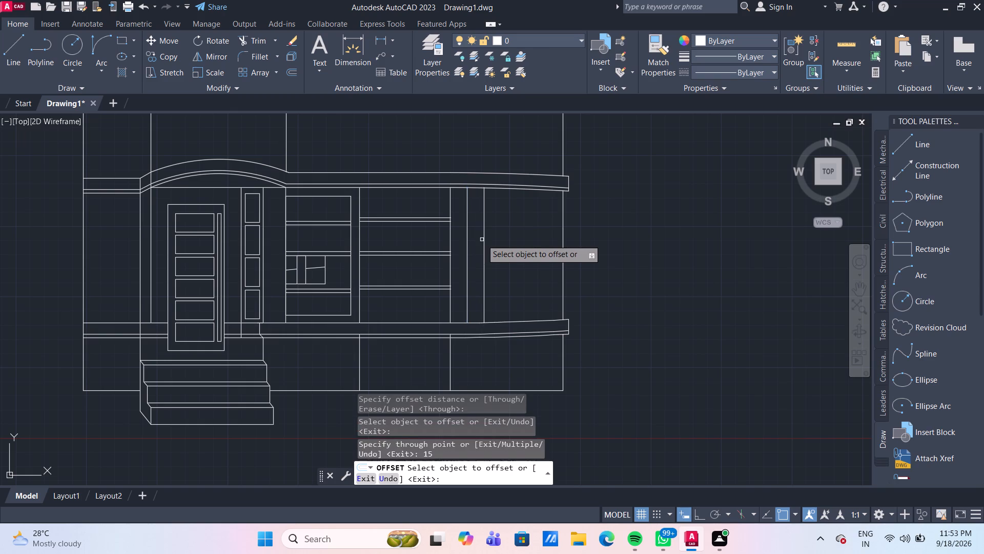
left_click(483, 240)
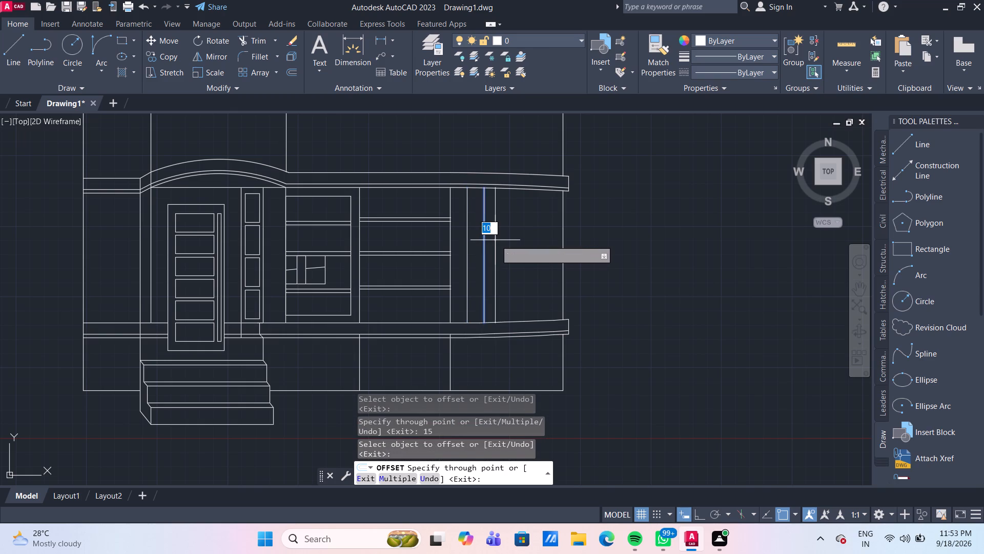
type("15")
key("Return")
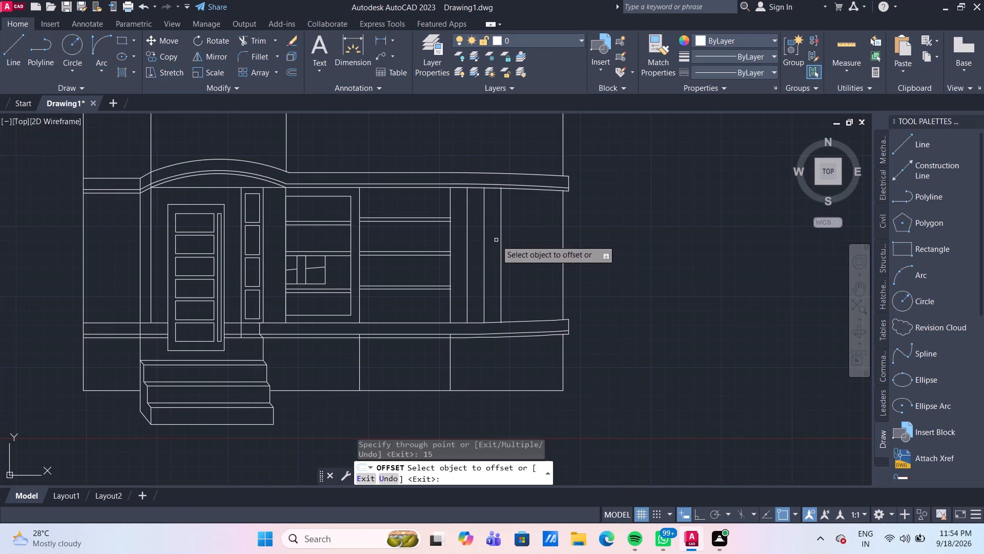
Continue the strip lines toward the wall's right edge with three more successive offsets of 15 to the right.
left_click(500, 245)
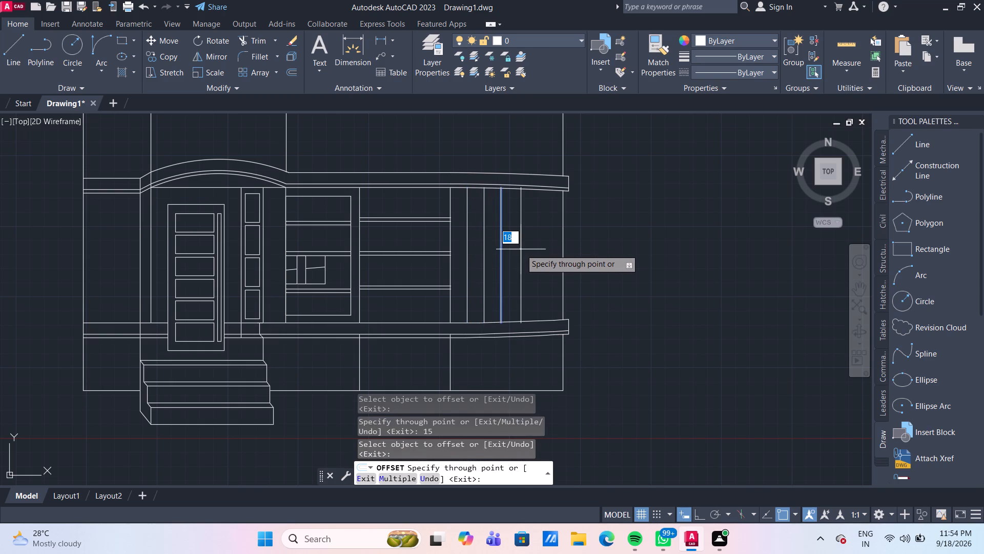
type("15")
key("Return")
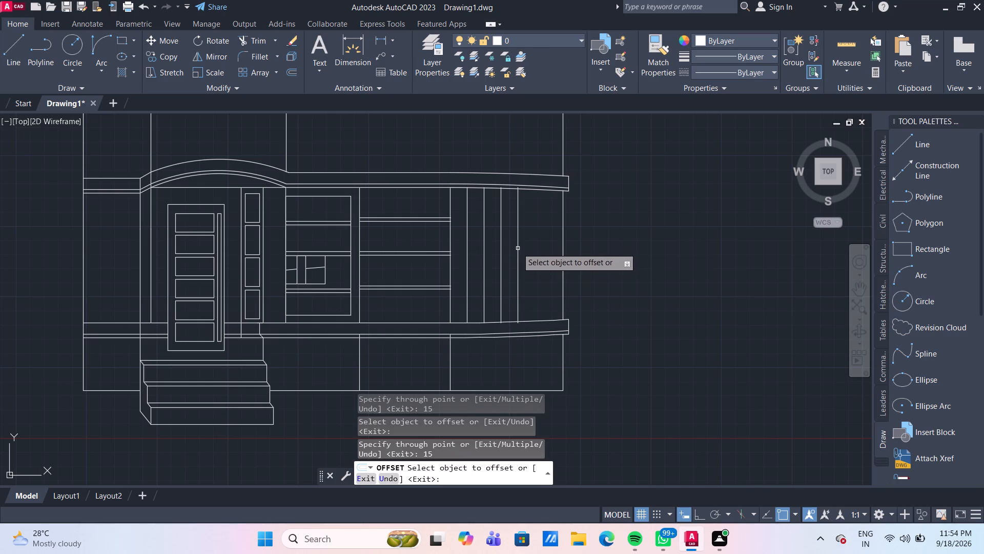
left_click(516, 247)
type("15")
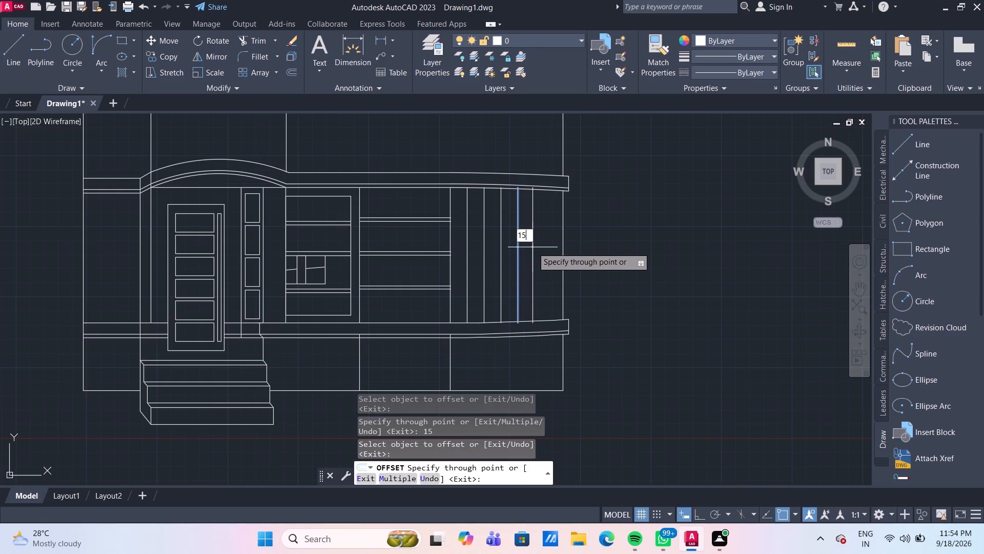
key("Return")
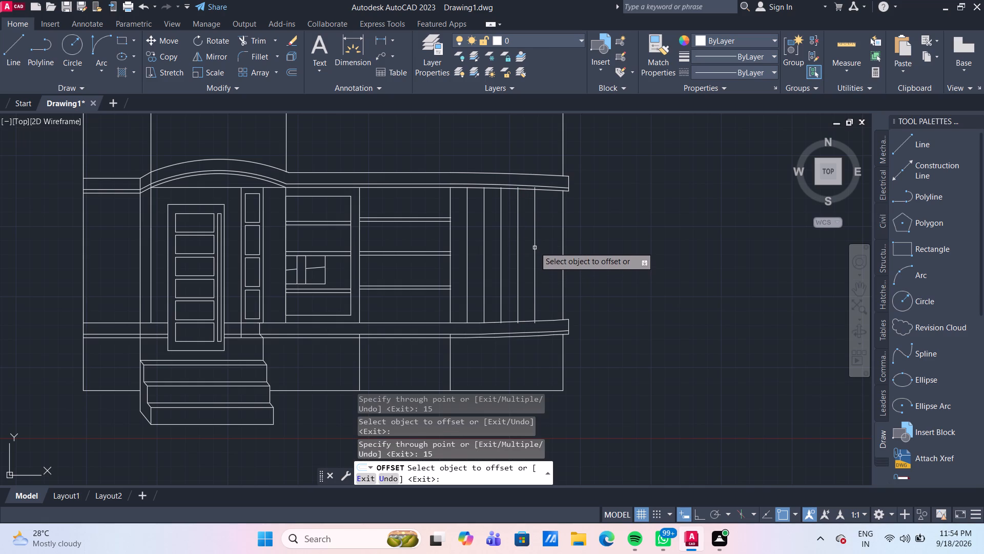
left_click(535, 246)
type("15")
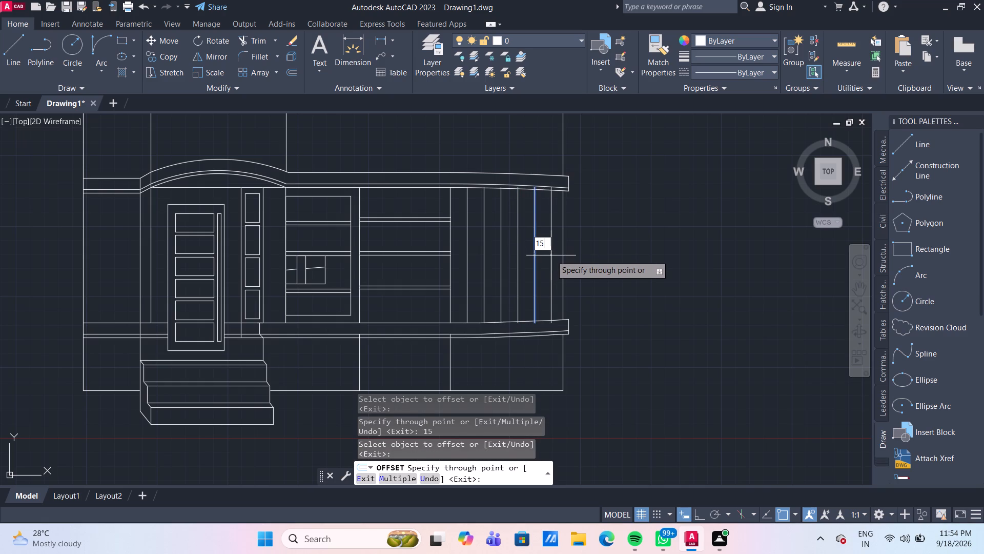
key("Return")
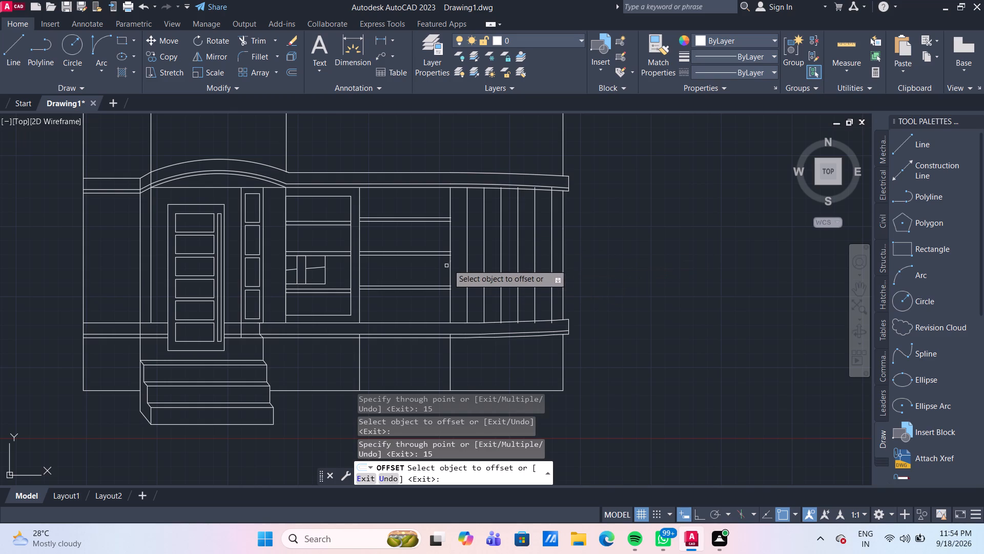
Offset each of the three rightmost strip lines in the ground-floor bay 3 to the left.
scroll(547, 253, "up", 2)
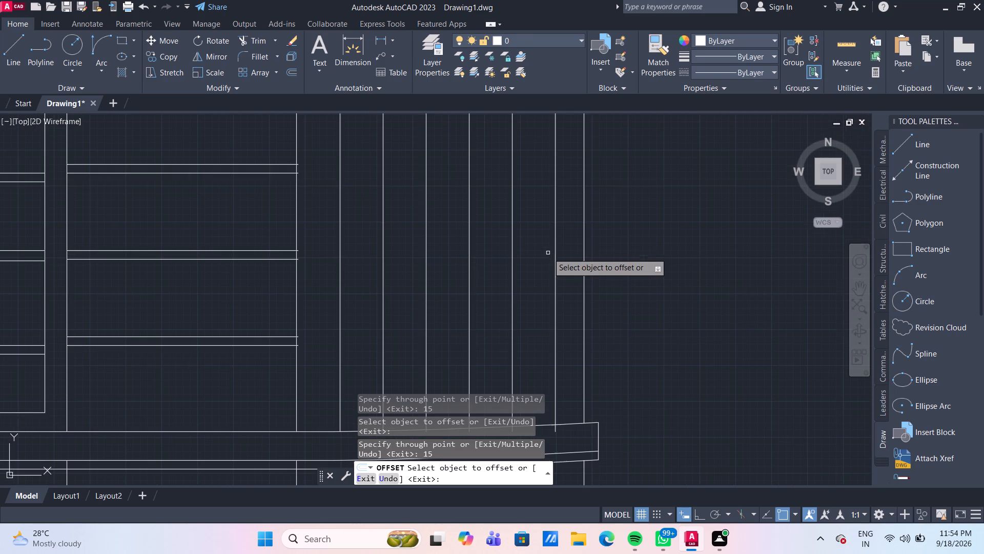
left_click(555, 257)
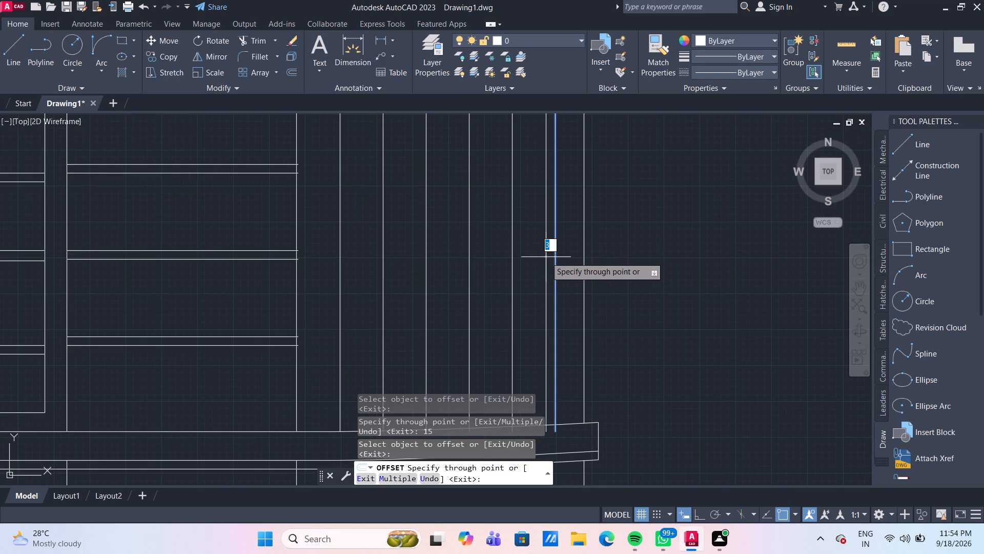
key("3")
key("Return")
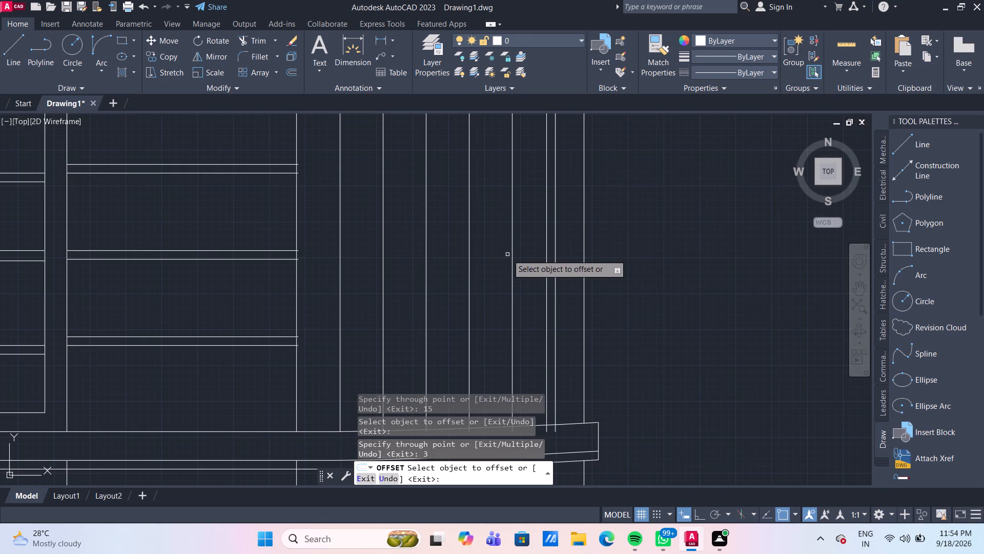
left_click(511, 258)
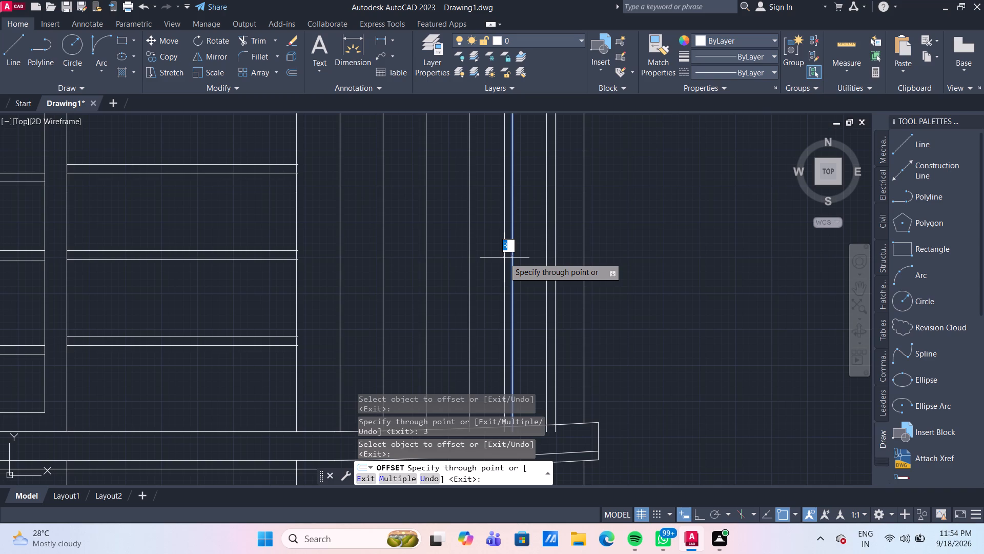
key("3")
key("Return")
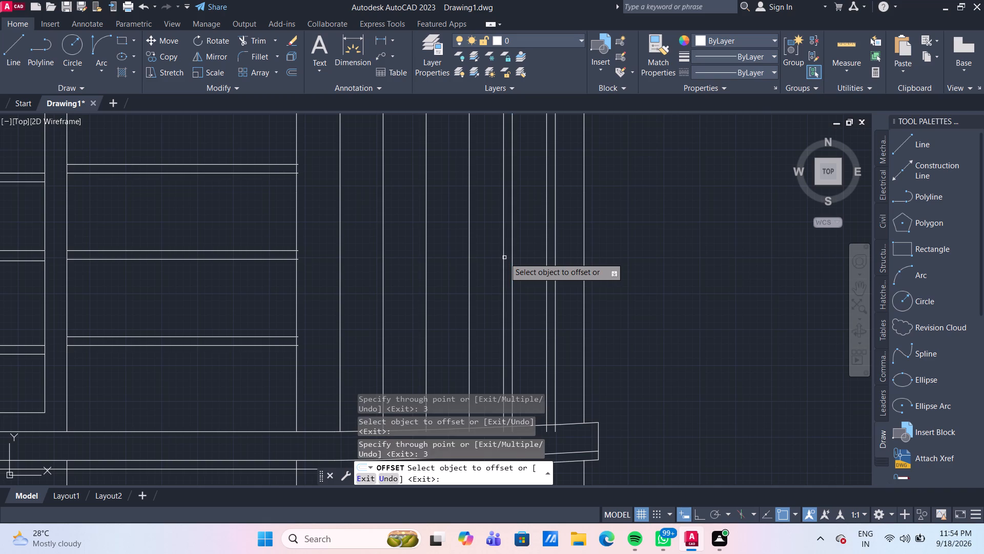
left_click(468, 243)
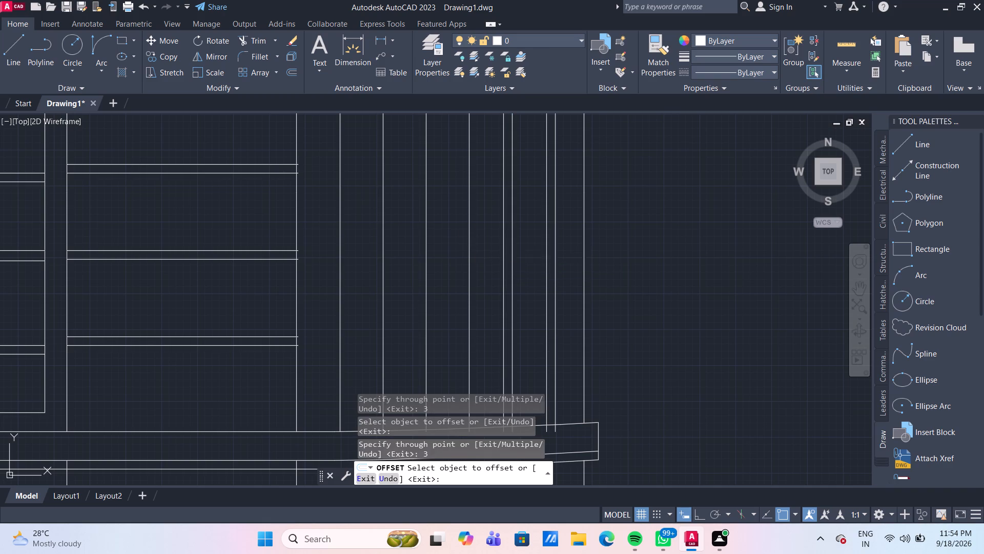
key("3")
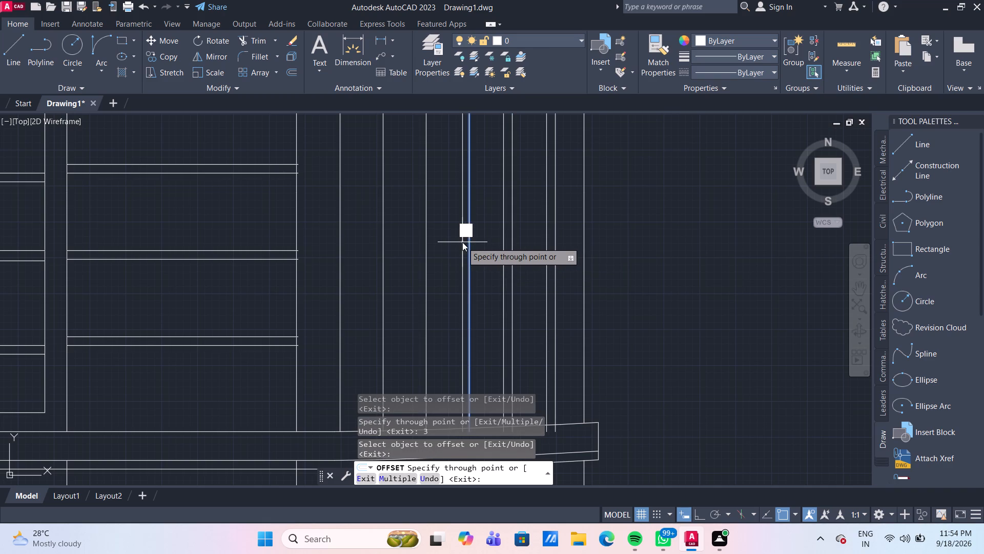
key("Return")
Offset the next two single strip lines, working toward the banded panel, 3 to the left each.
scroll(460, 242, "down", 2)
scroll(525, 268, "down", 2)
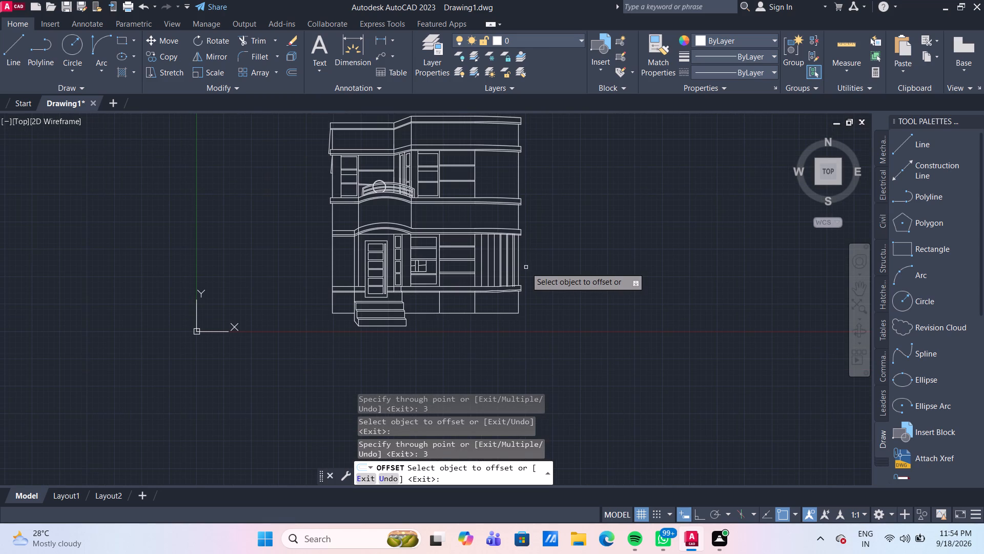
scroll(503, 258, "up", 3)
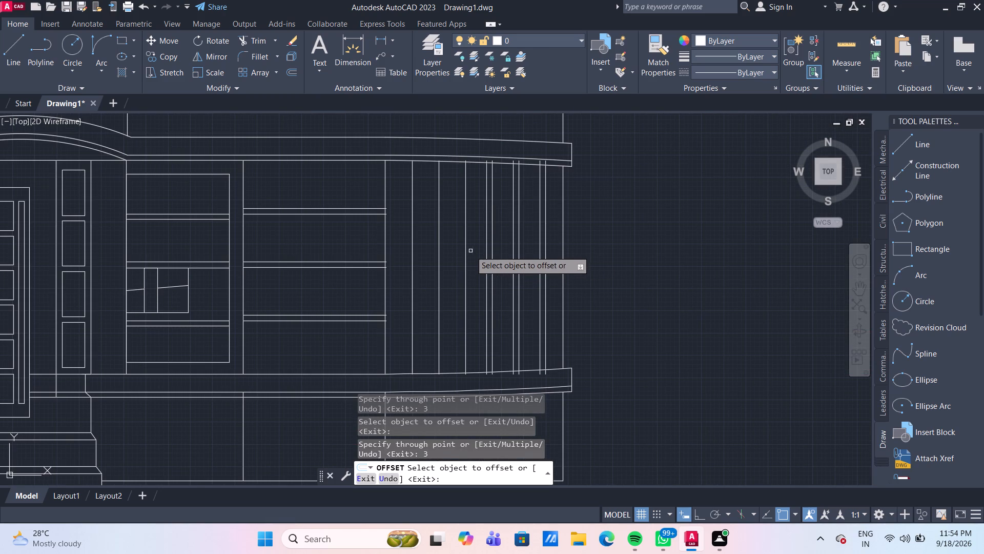
left_click(465, 250)
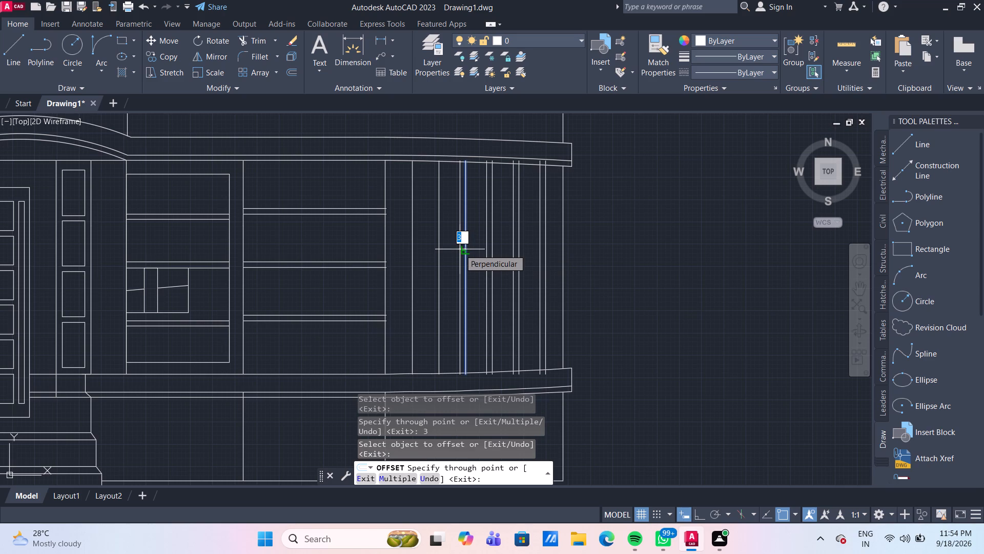
key("3")
key("Return")
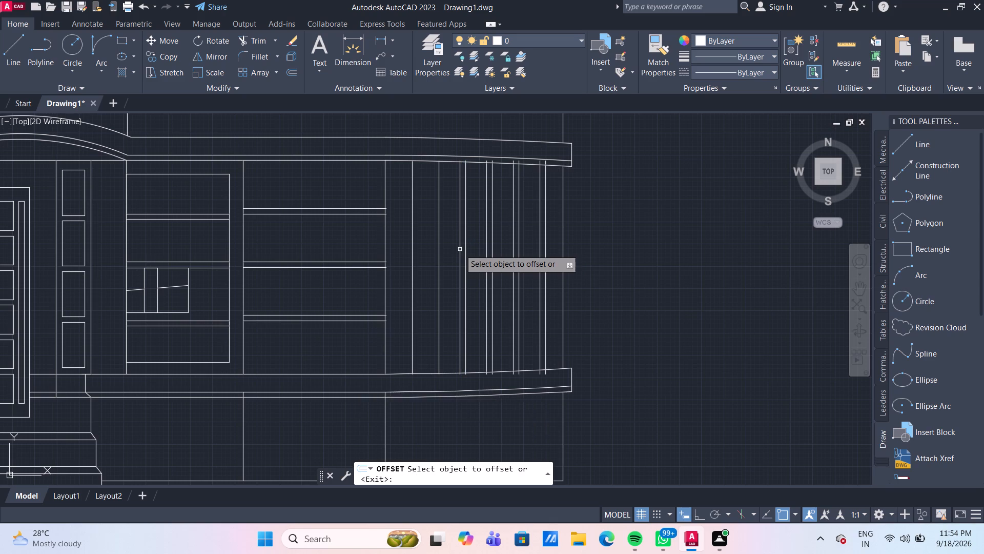
left_click(439, 258)
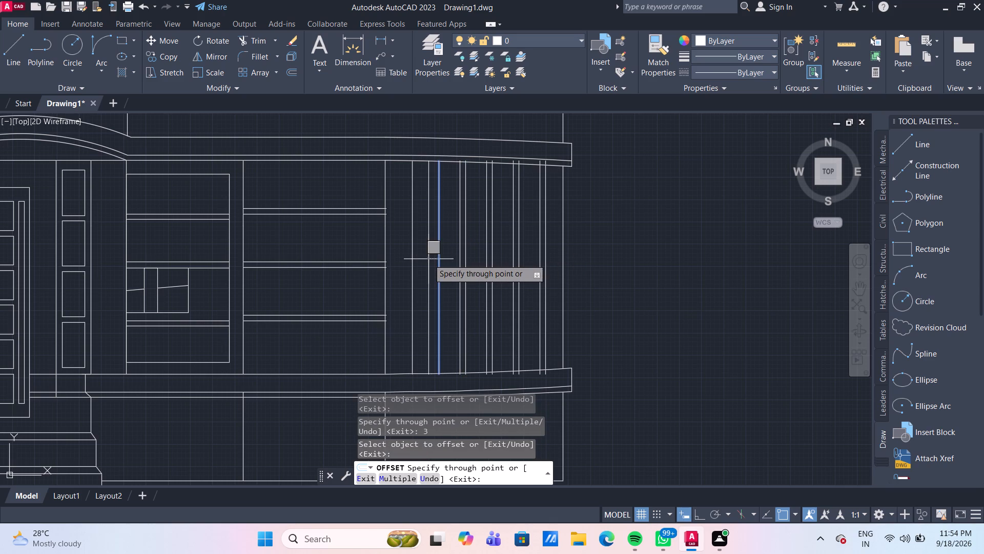
key("3")
key("Return")
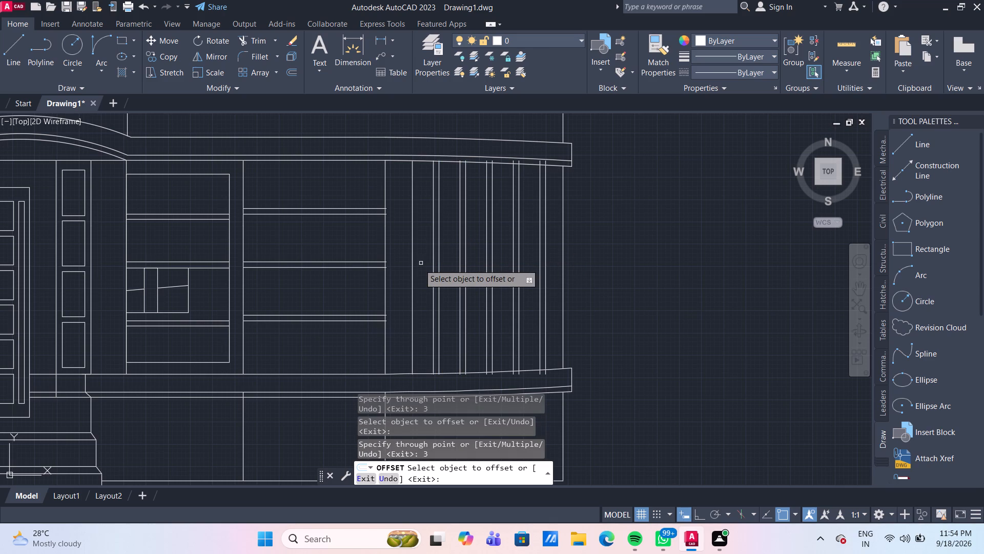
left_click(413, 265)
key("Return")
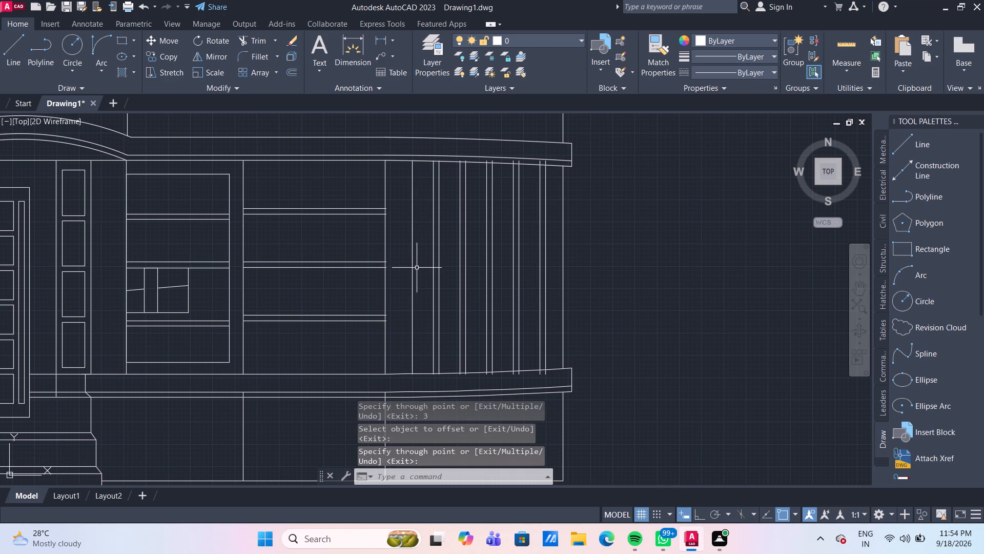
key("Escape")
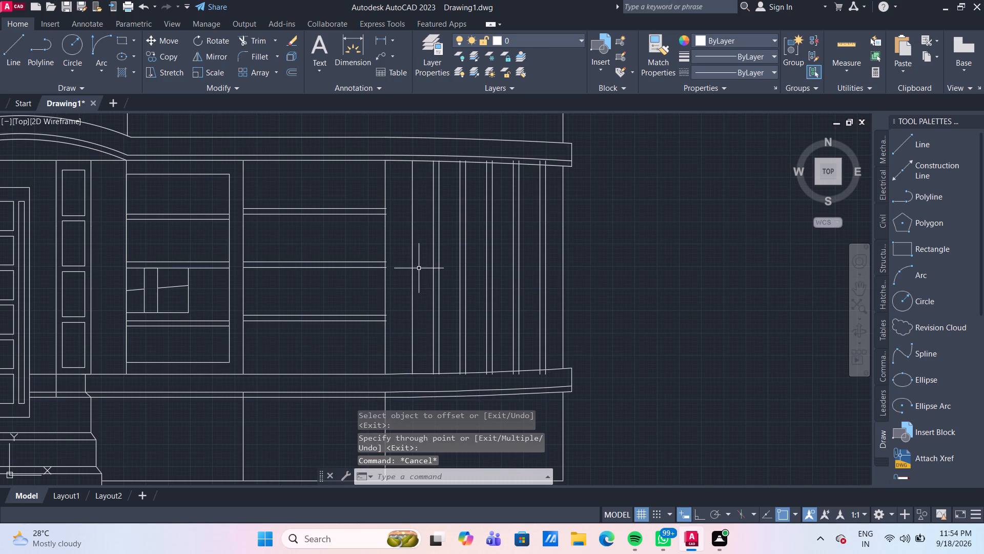
Offset the remaining single strip line nearest the banded panel 3 to the left.
key("o")
key("Return")
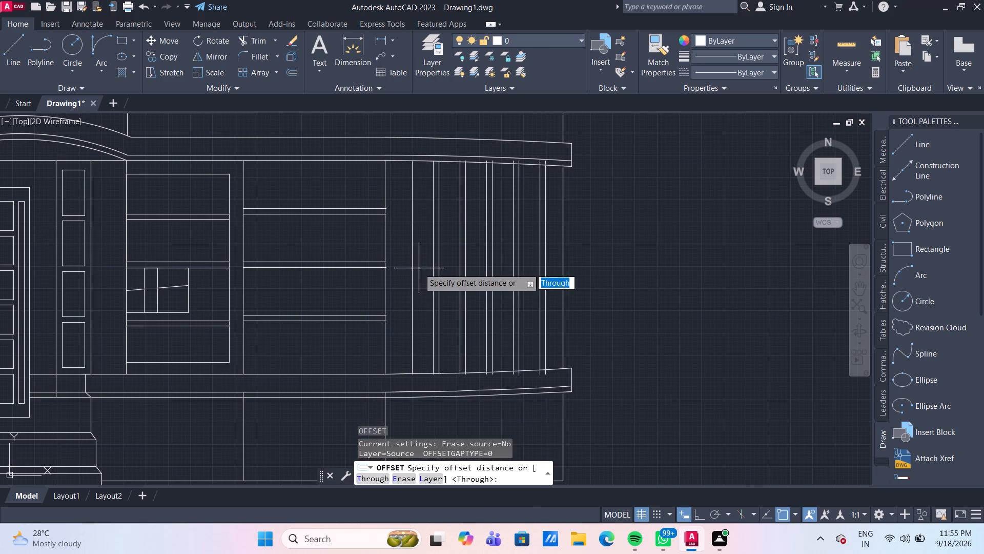
key("Return")
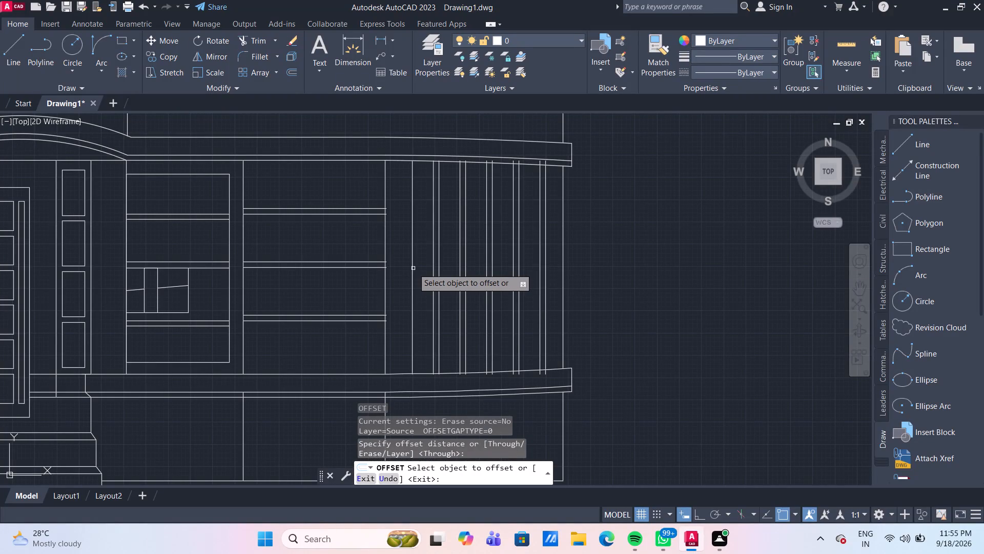
left_click(413, 268)
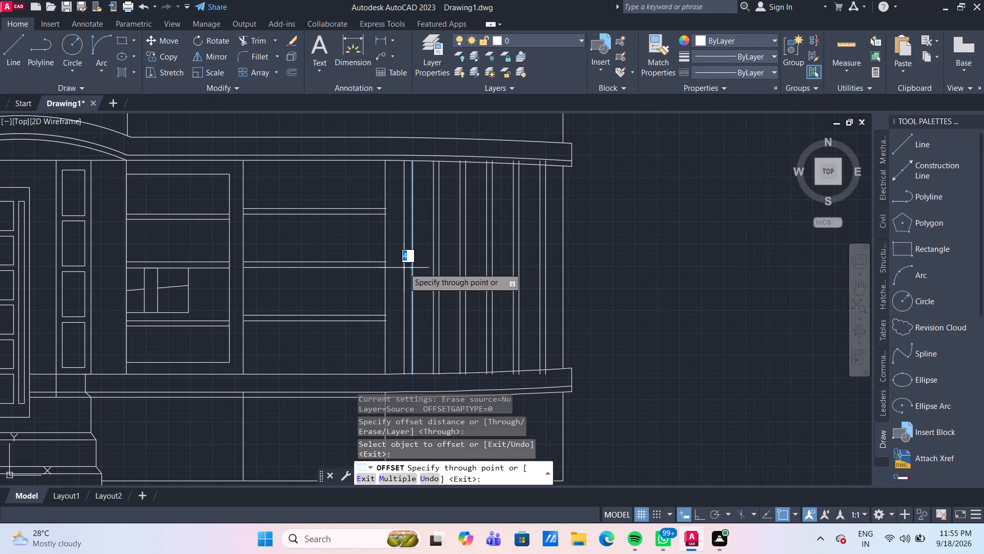
key("3")
key("Return")
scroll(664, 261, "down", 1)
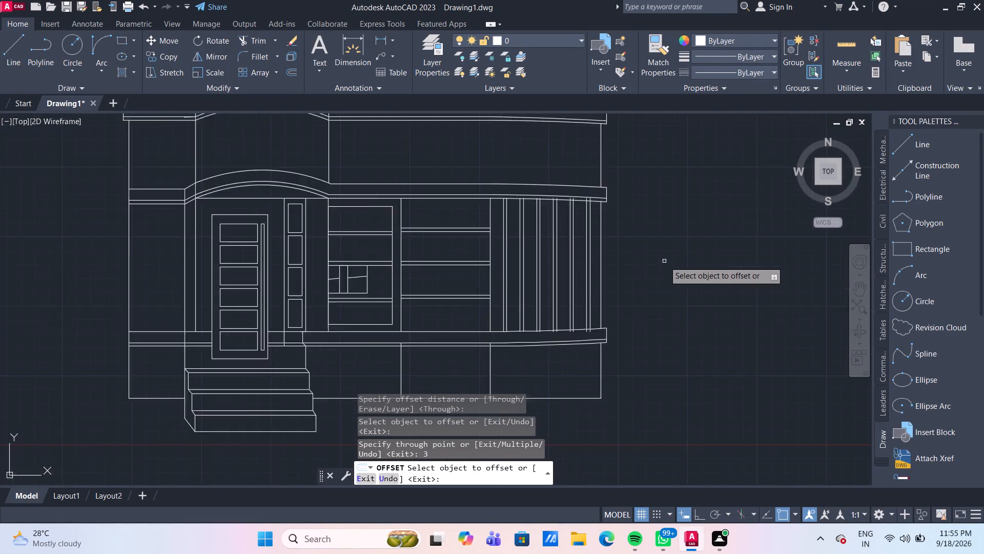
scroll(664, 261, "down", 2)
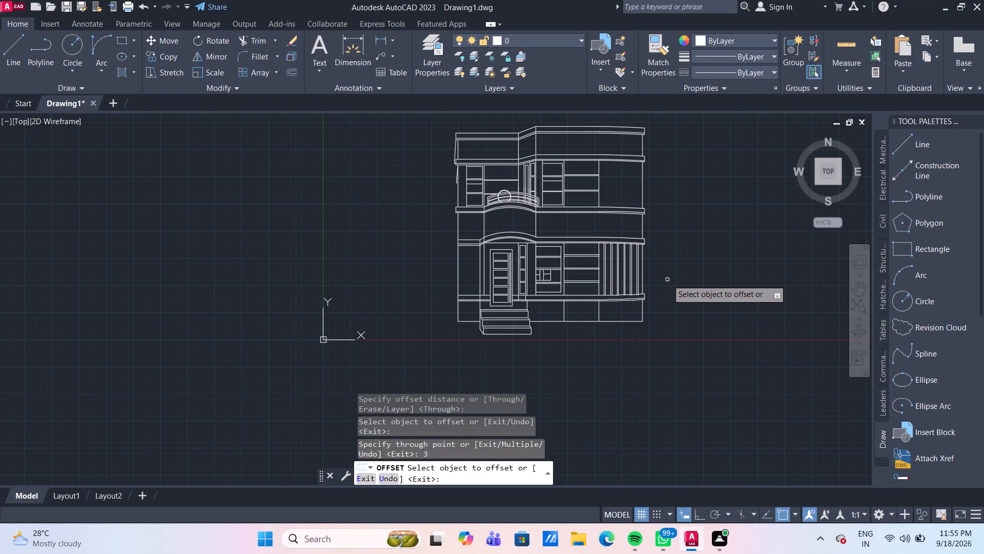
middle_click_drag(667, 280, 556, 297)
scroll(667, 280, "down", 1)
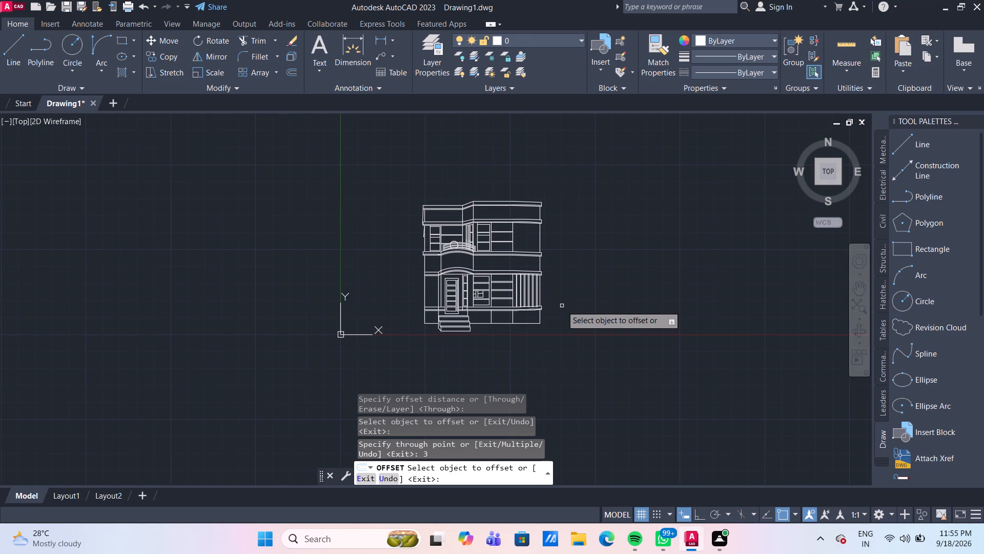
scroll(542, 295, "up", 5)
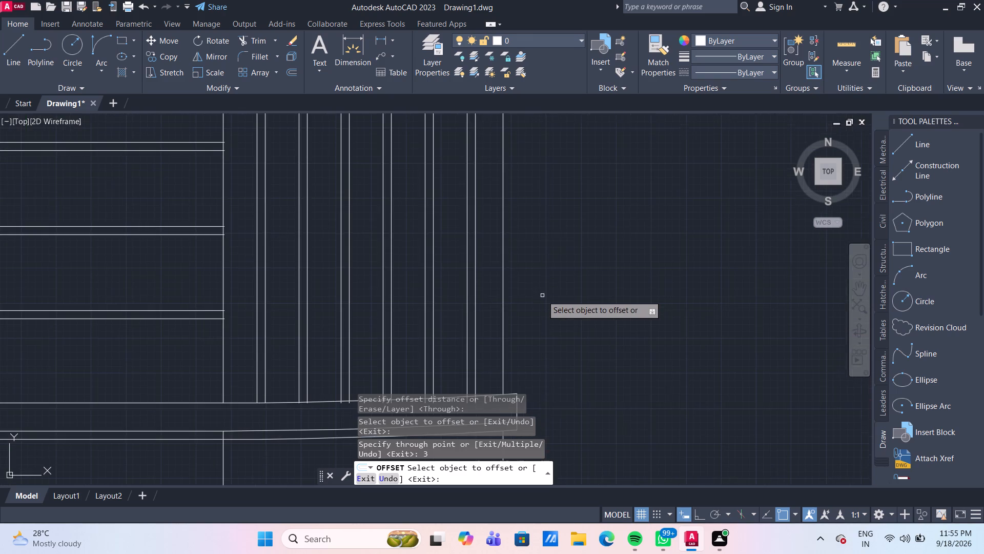
Offset the right-hand line of each of the two strips nearest the wall's right edge 4 to the left.
middle_click_drag(542, 295, 556, 260)
scroll(550, 272, "up", 1)
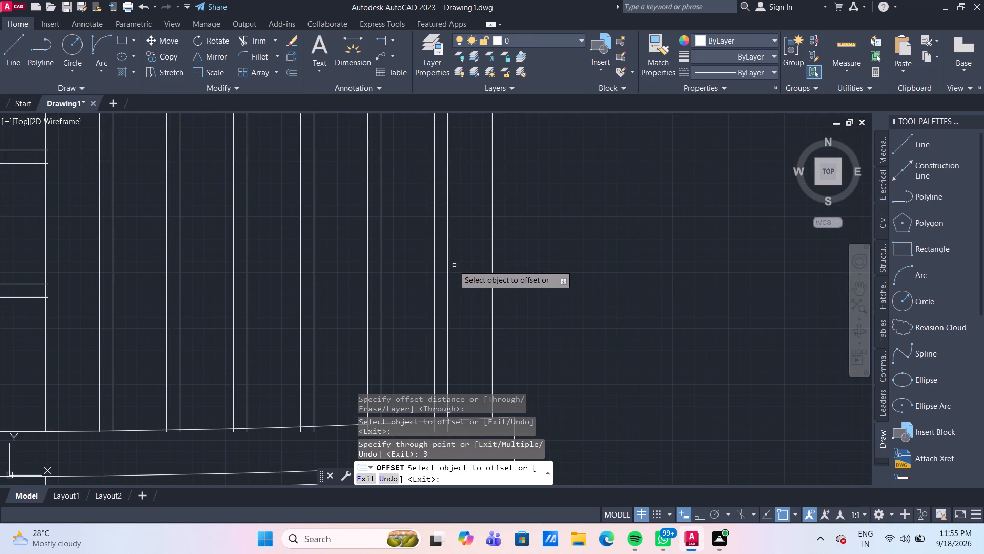
left_click(446, 264)
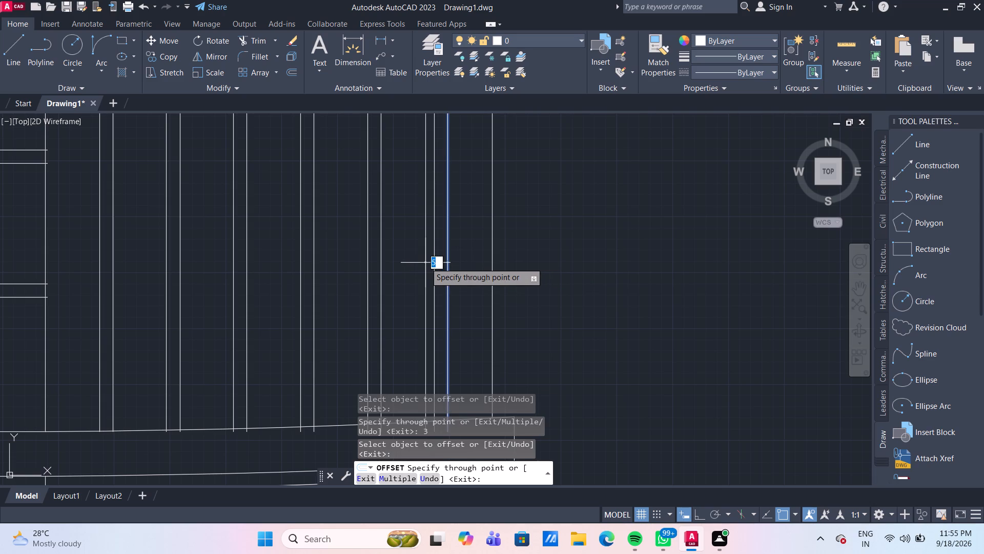
key("4")
key("Return")
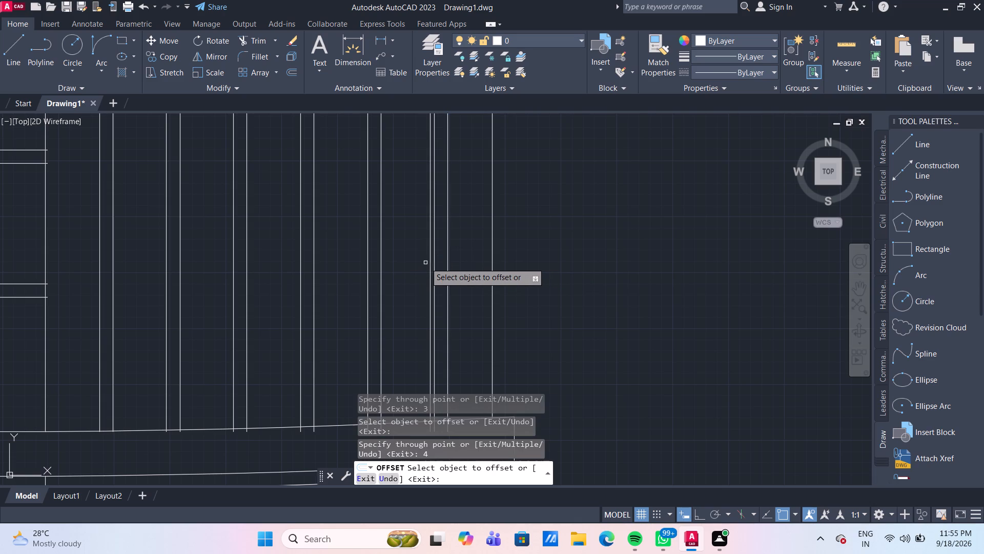
left_click(382, 257)
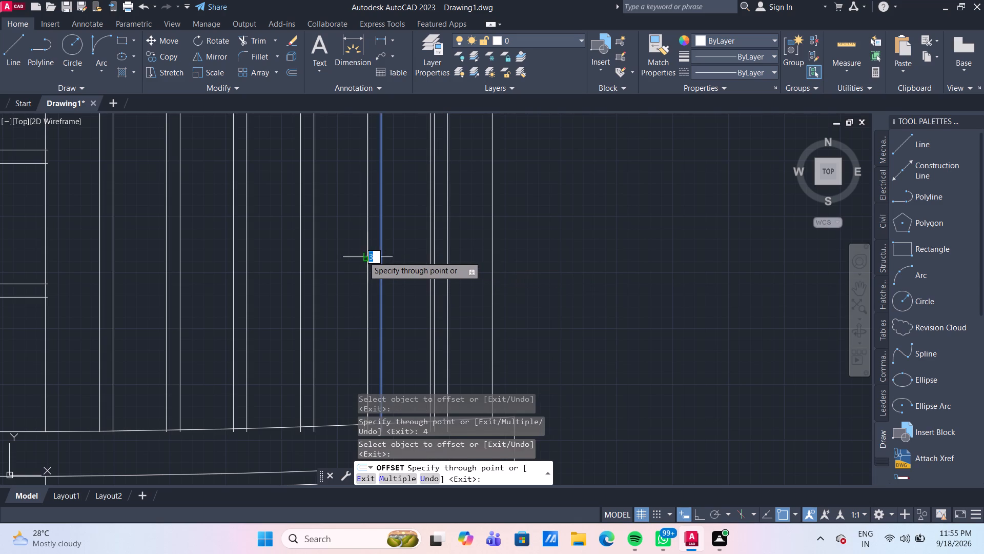
key("4")
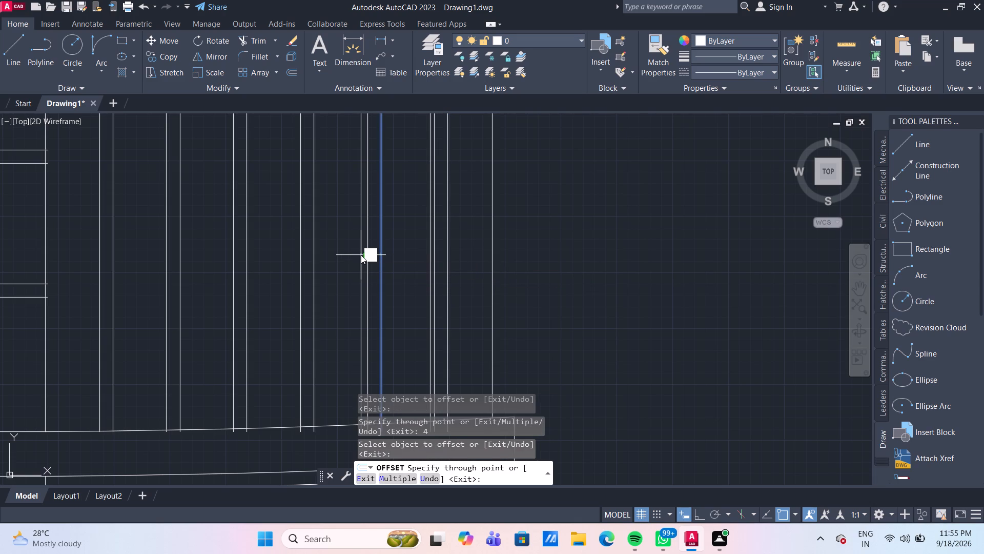
key("Return")
key("Escape")
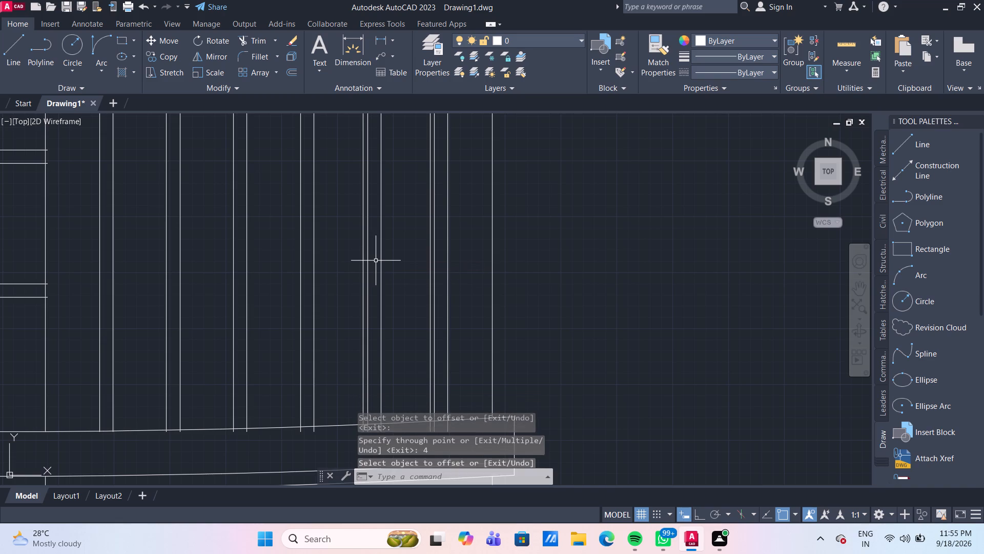
Delete the old inner lines, offset at 3, from the two strips nearest the wall's right edge.
left_click(367, 260)
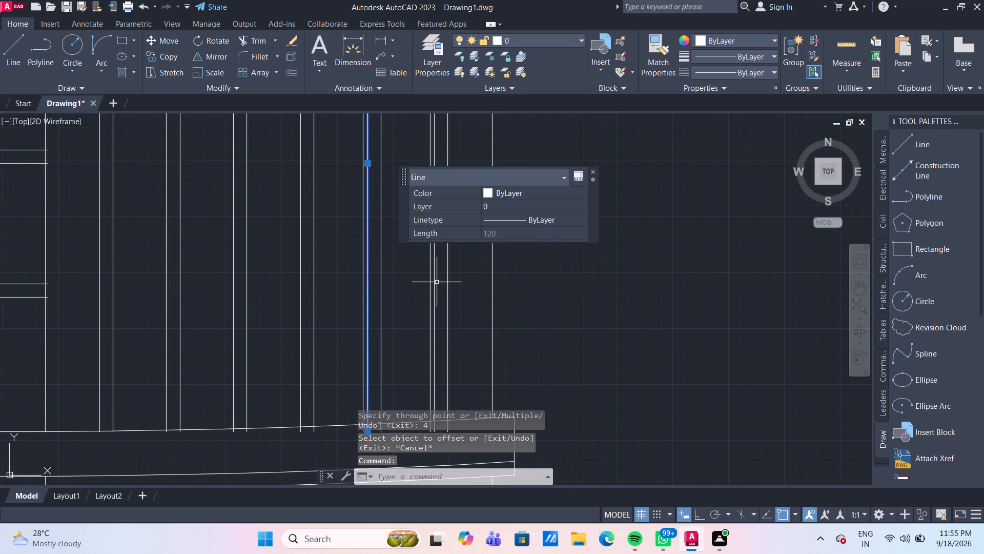
left_click(435, 282)
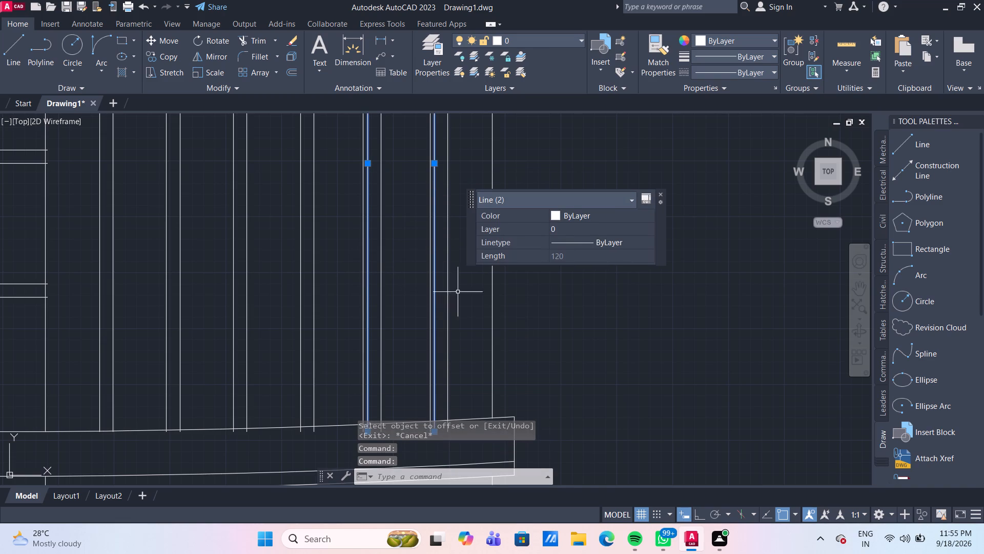
key("Delete")
Offset the right-hand line of the third strip from the wall's right edge 4 to the left.
scroll(528, 311, "down", 3)
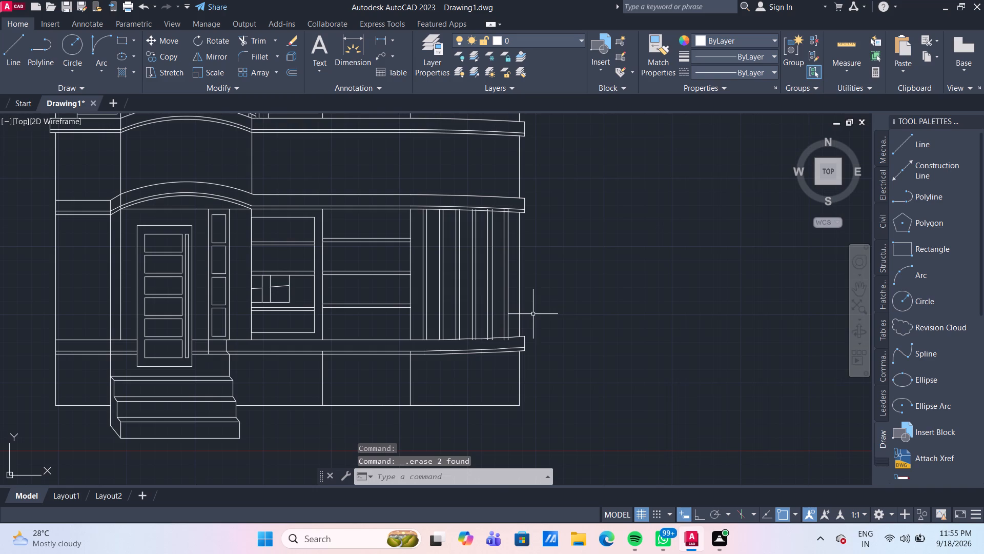
scroll(486, 287, "up", 3)
middle_click_drag(478, 276, 483, 271)
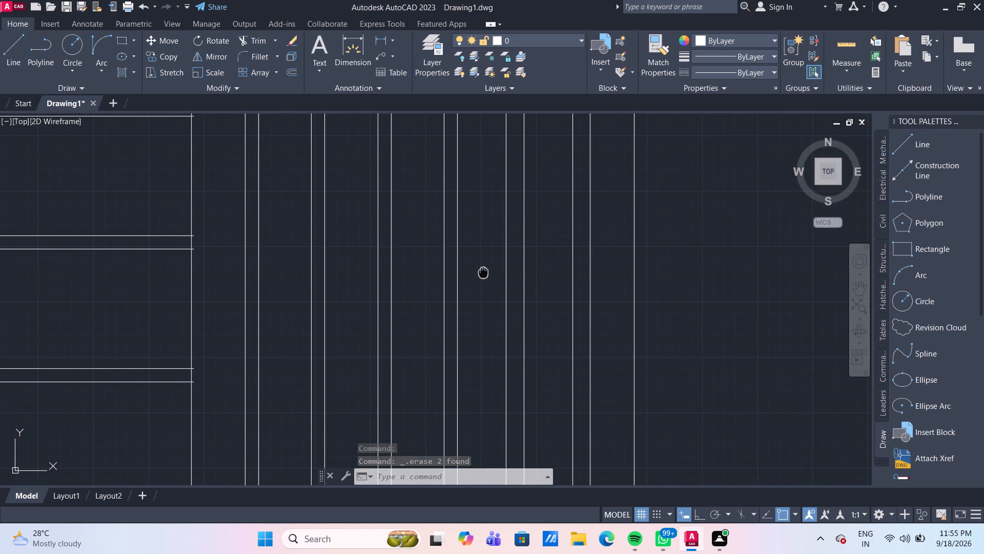
middle_click_drag(483, 271, 484, 271)
key("o")
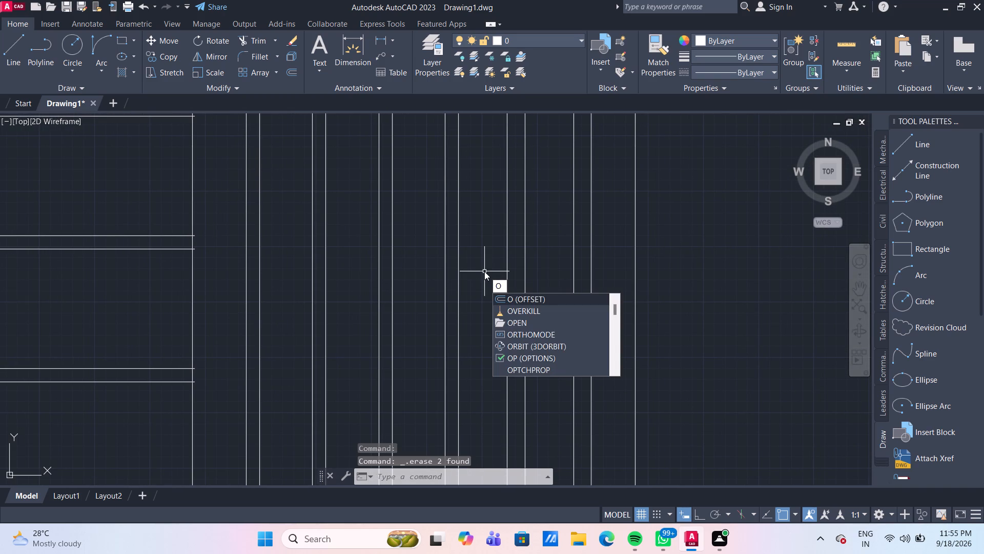
key("Return")
key("Return")
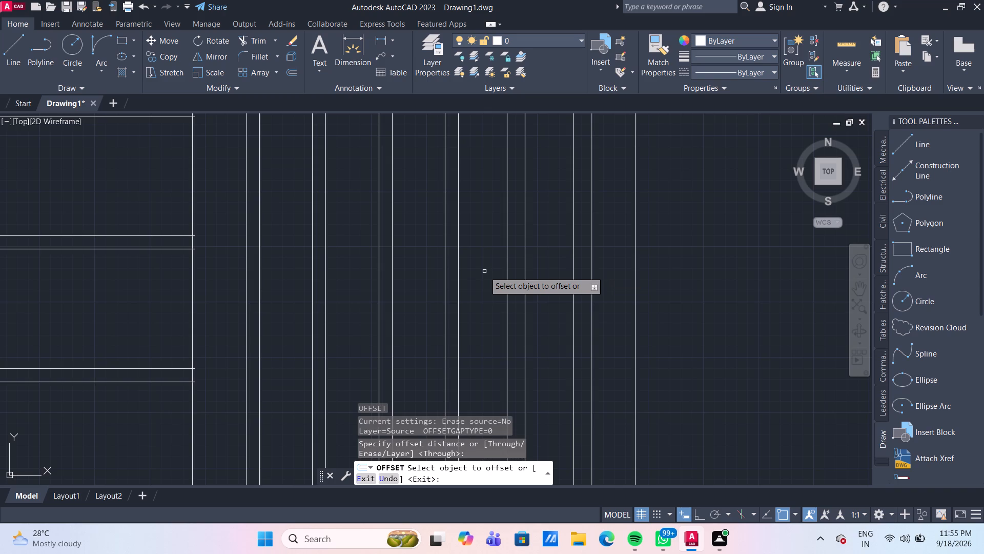
left_click(458, 268)
key("4")
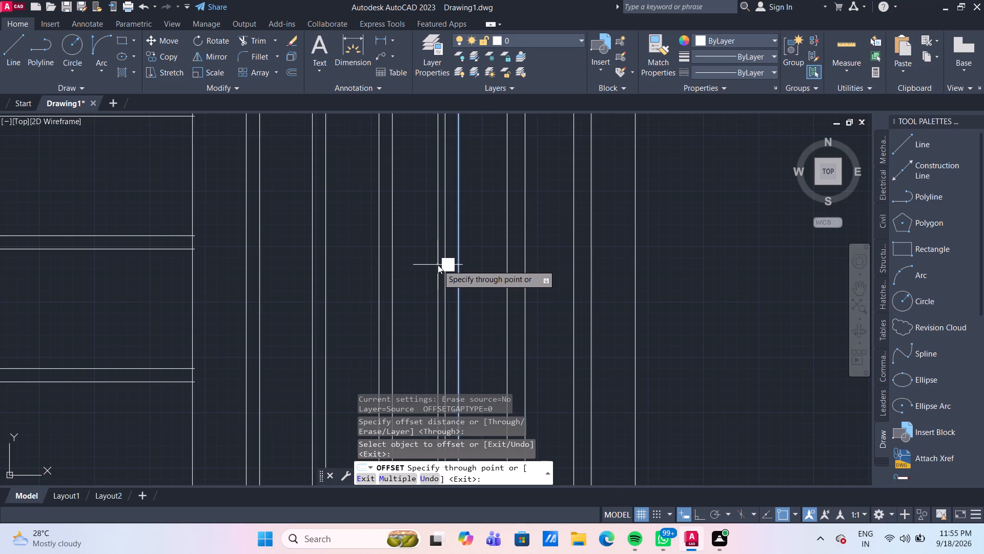
key("Return")
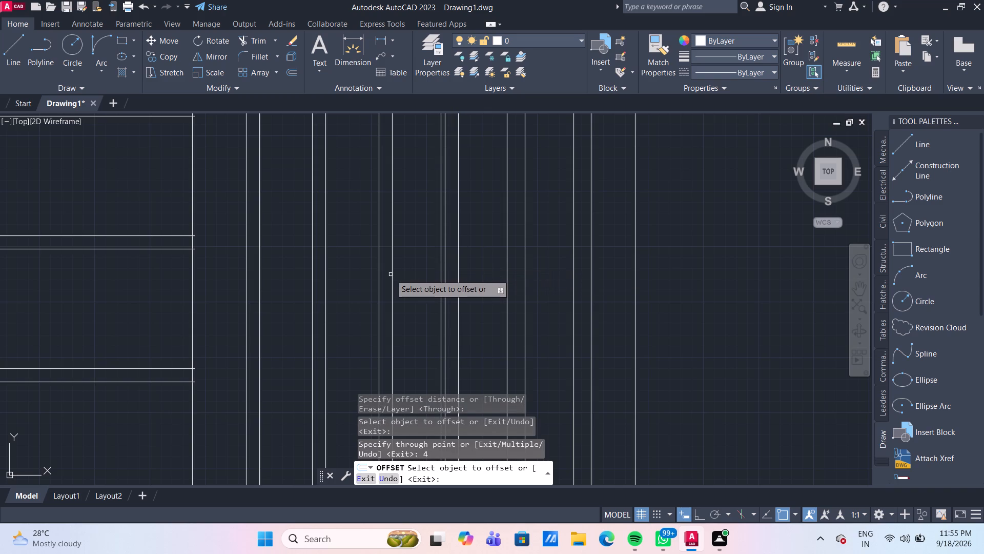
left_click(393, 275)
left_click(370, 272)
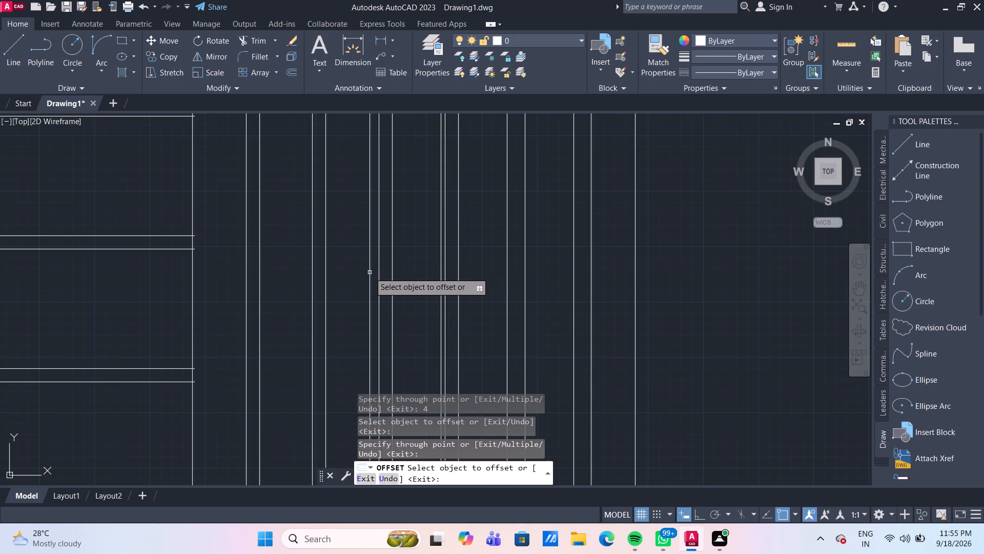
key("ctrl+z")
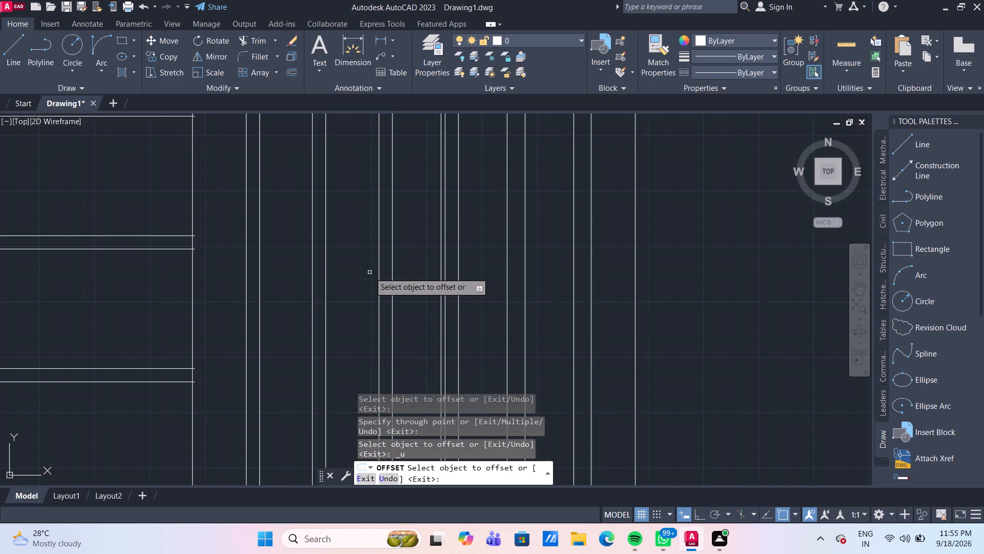
Offset the right-hand line of each of the three strips nearest the banded panel 4 to the left.
left_click(393, 282)
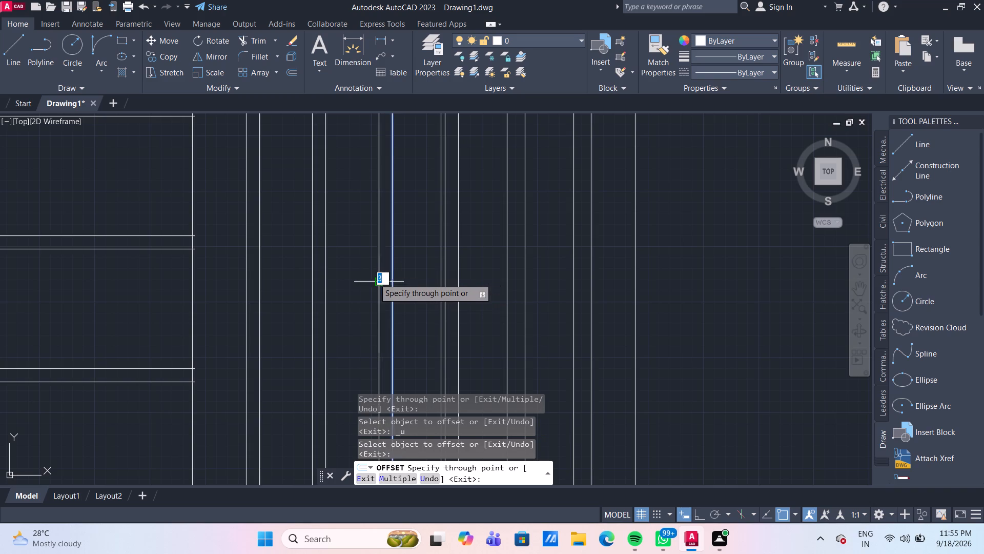
key("4")
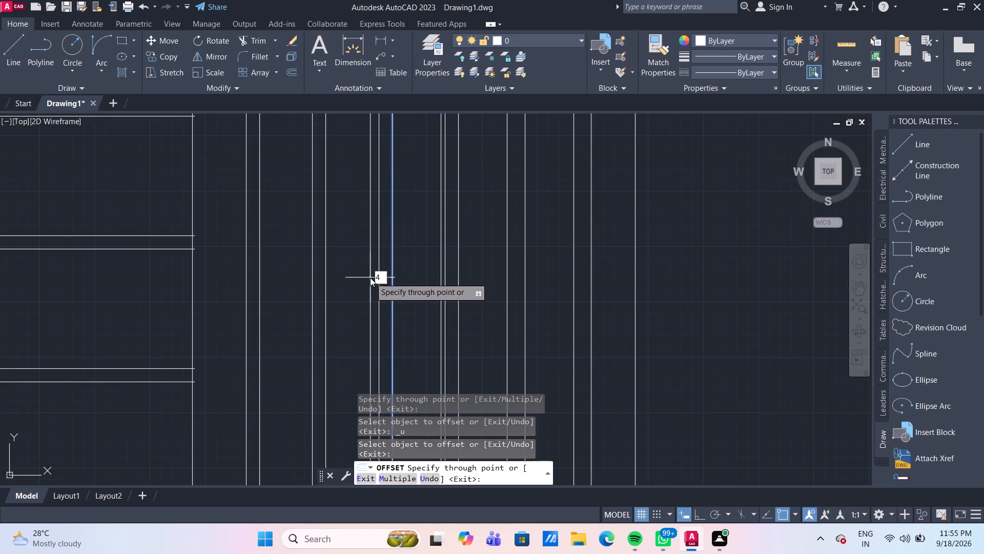
key("Return")
left_click(327, 289)
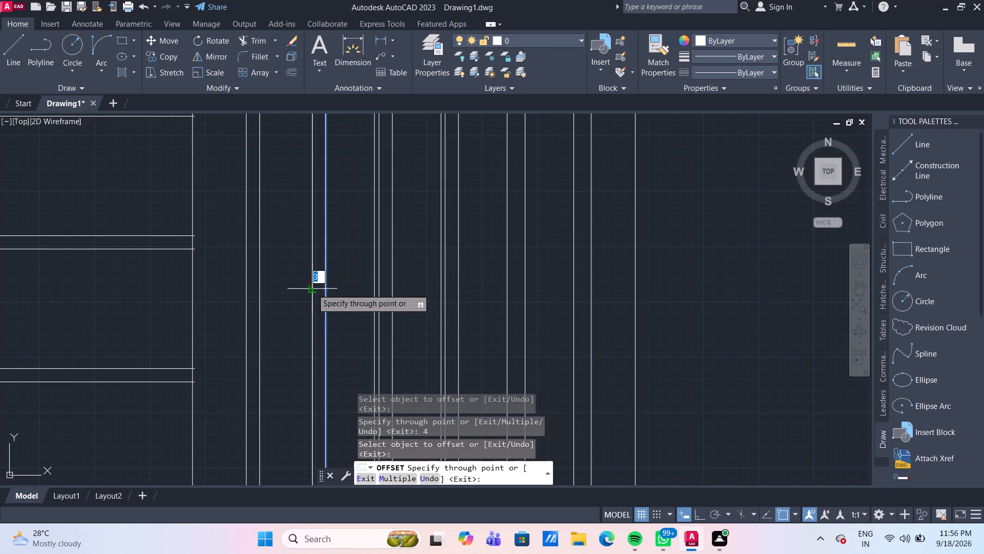
key("4")
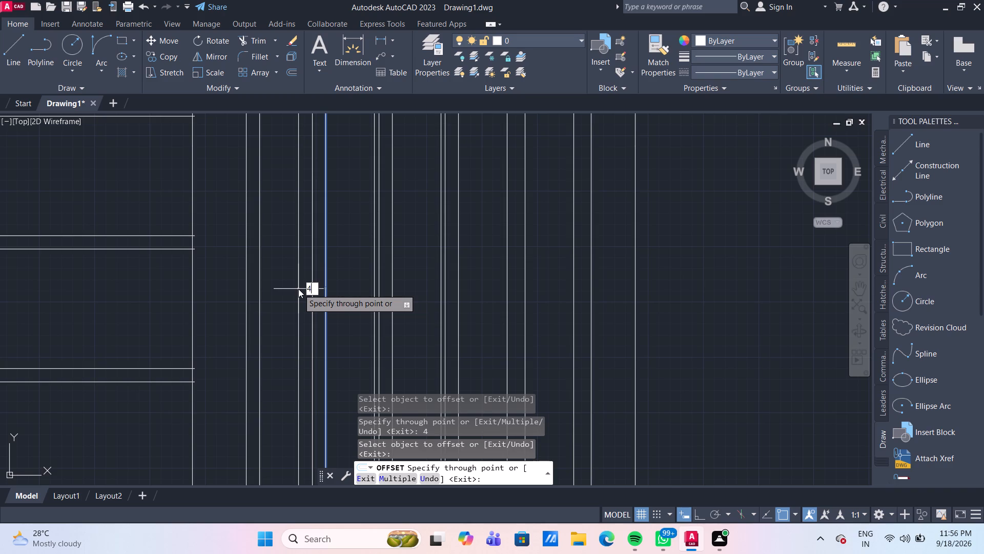
key("Return")
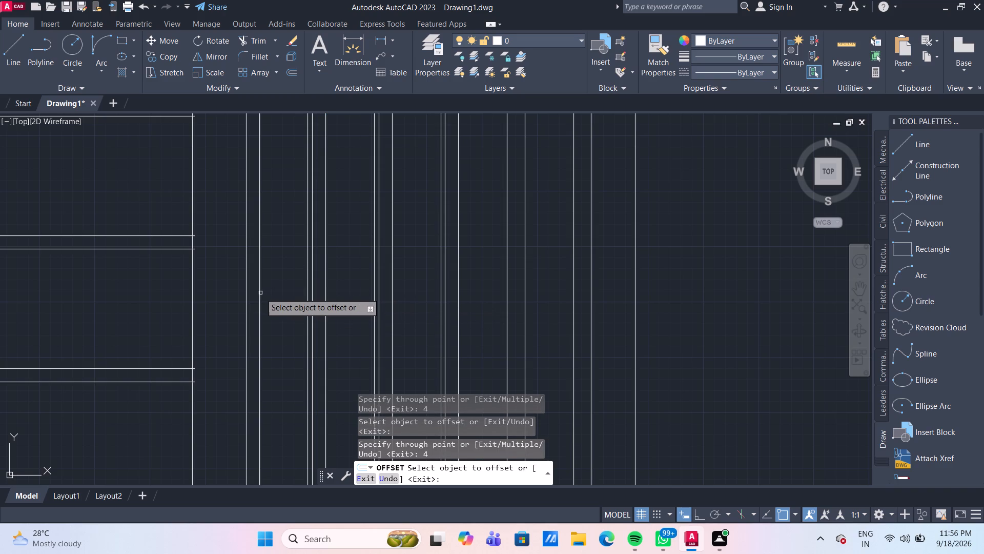
left_click(260, 293)
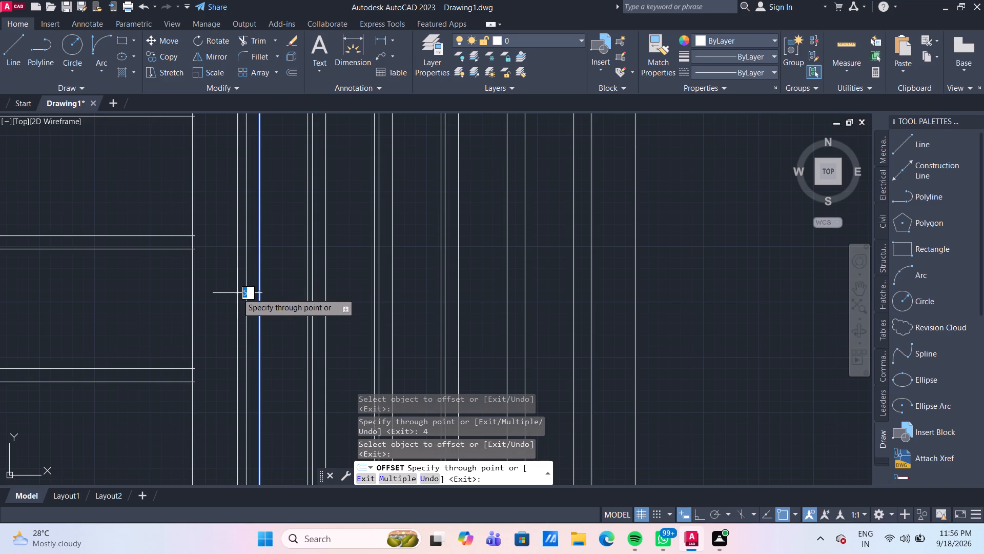
key("4")
key("Return")
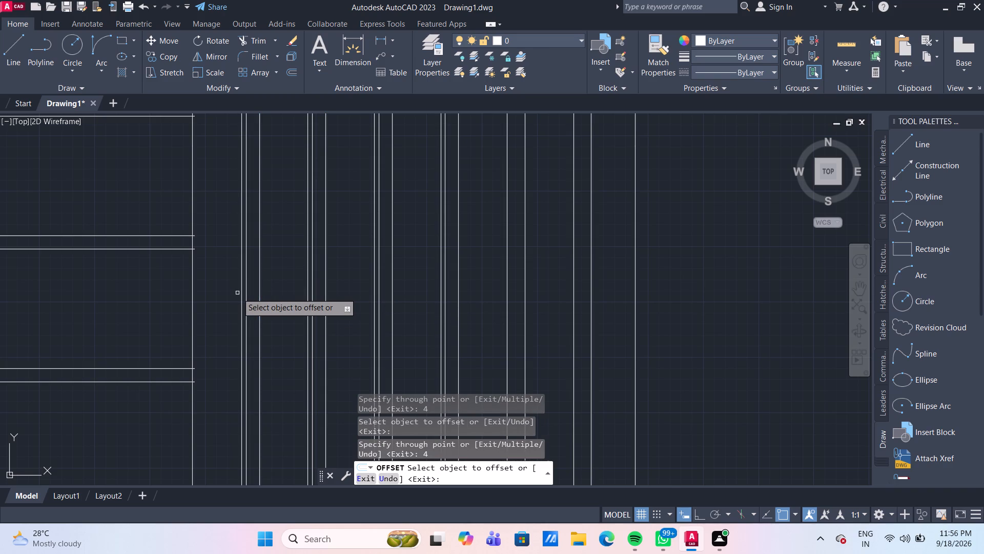
key("Escape")
Delete the old inner lines, offset at 3, from the four strips nearest the banded panel.
left_click(247, 294)
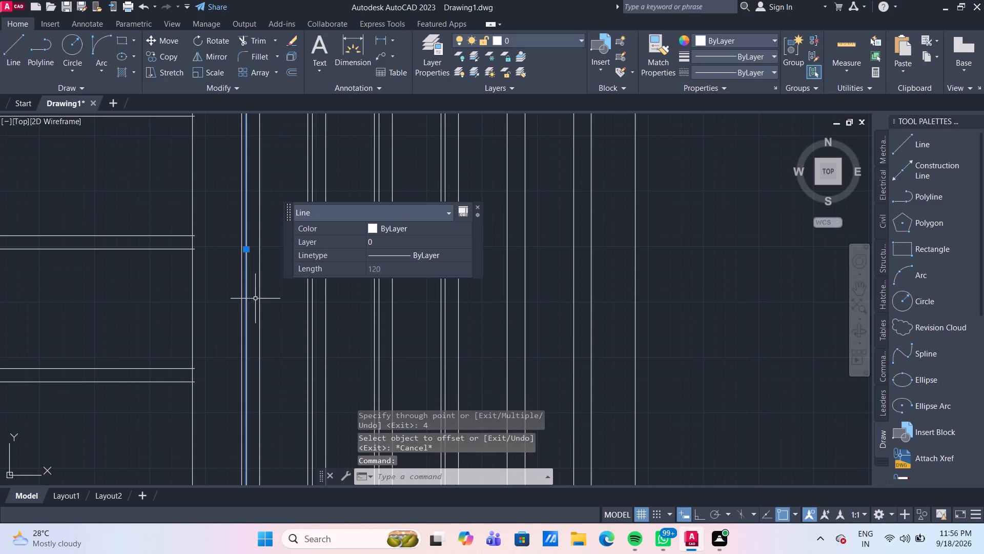
left_click(313, 330)
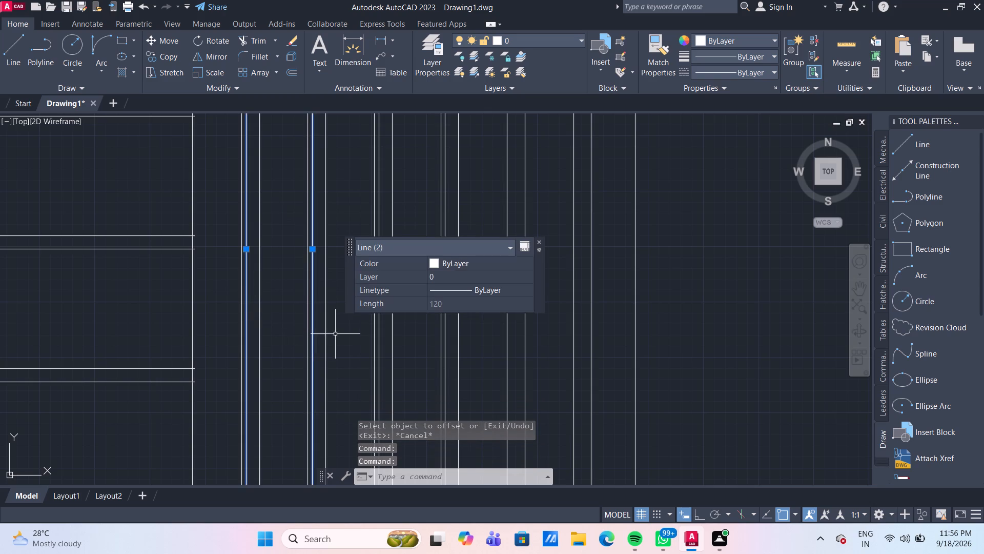
left_click(379, 350)
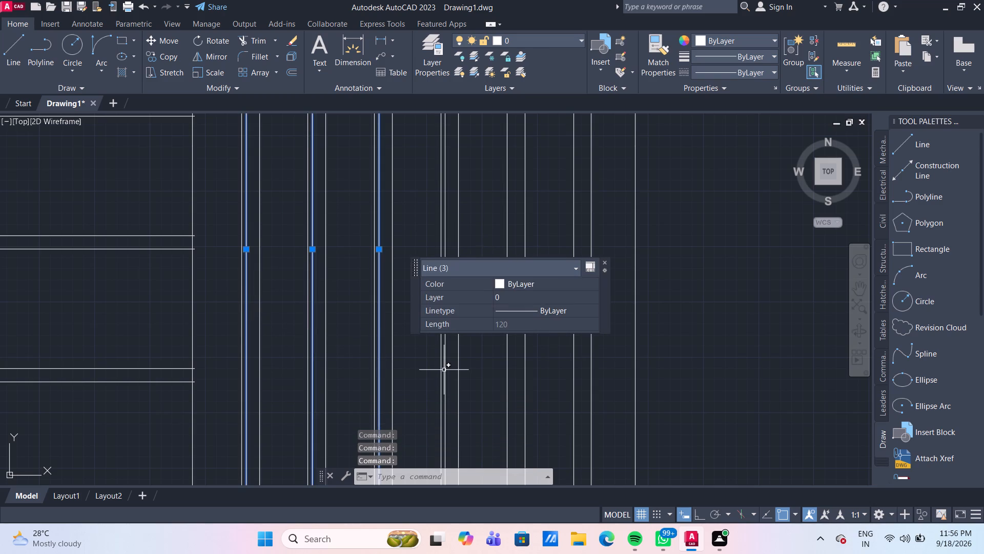
left_click(444, 370)
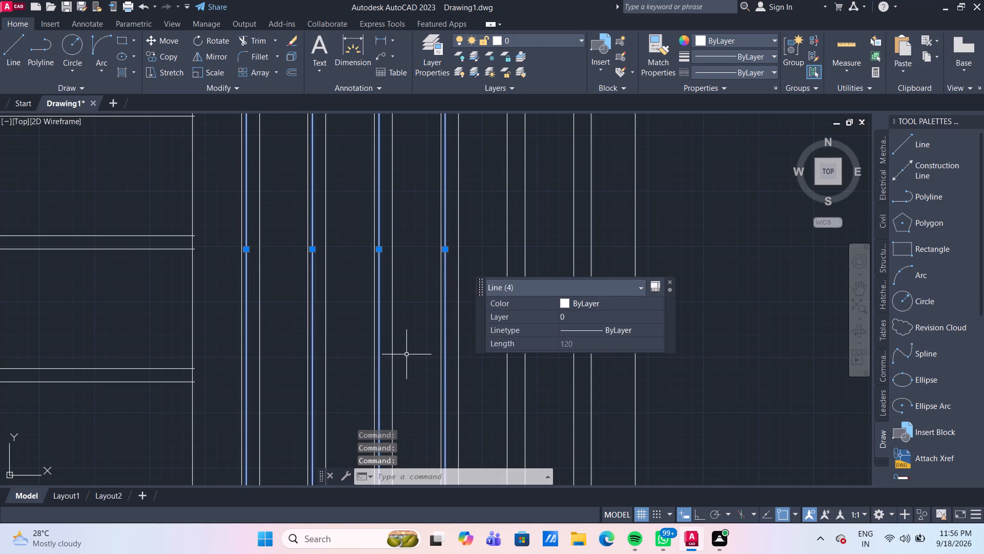
key("Delete")
Draw a horizontal line about 89 long from the midpoint of the leftmost strip line to the wall's right edge.
scroll(406, 354, "down", 3)
middle_click_drag(481, 351, 478, 327)
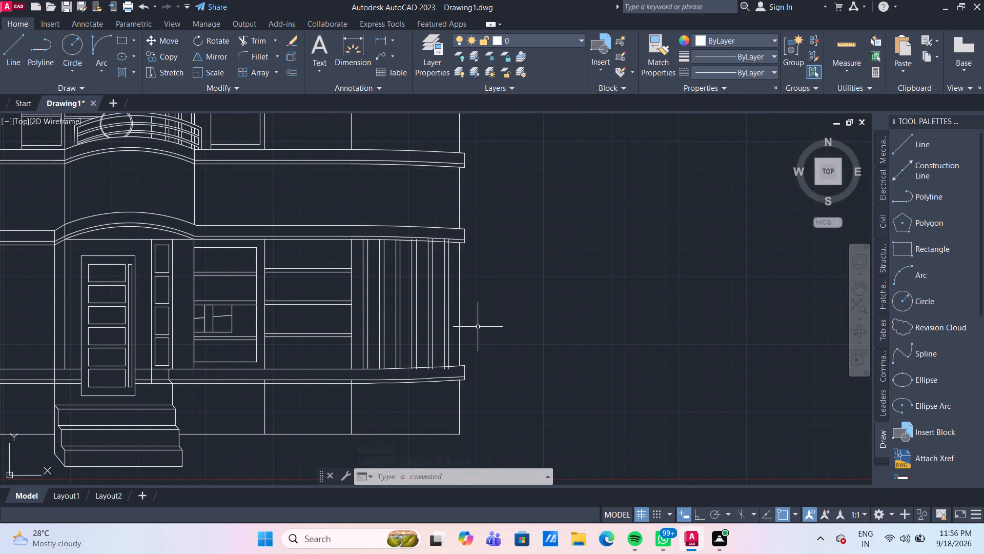
scroll(478, 327, "down", 1)
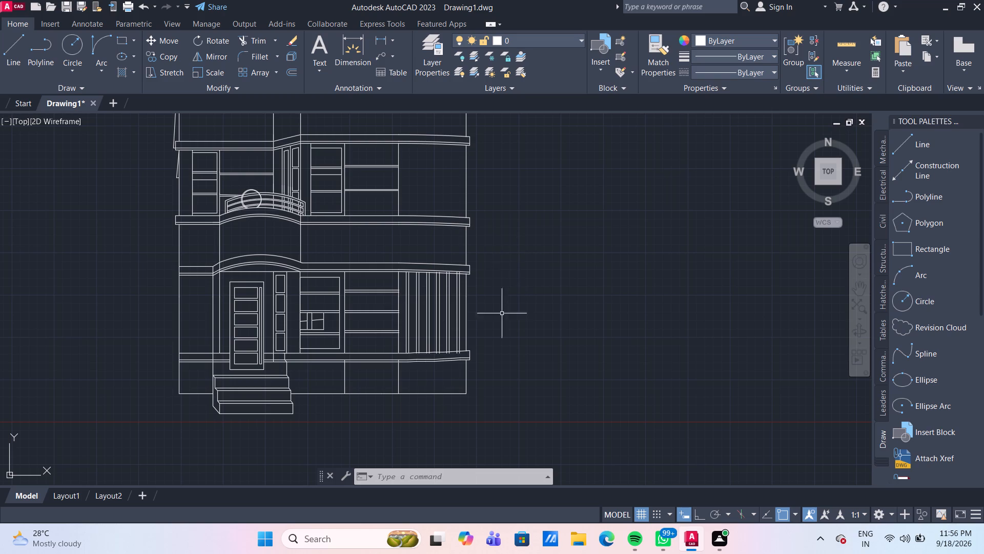
scroll(499, 359, "up", 1)
middle_click_drag(491, 348, 506, 322)
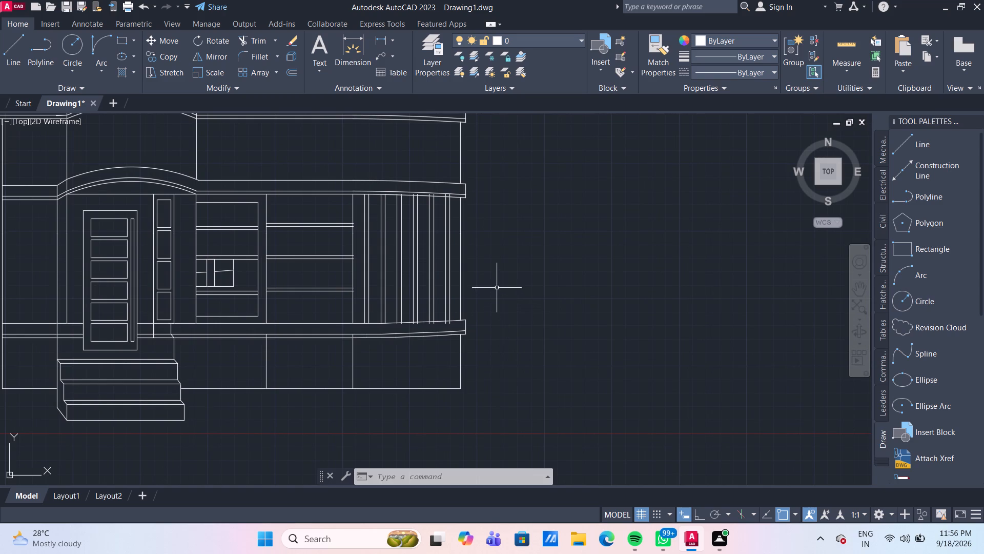
scroll(493, 282, "up", 1)
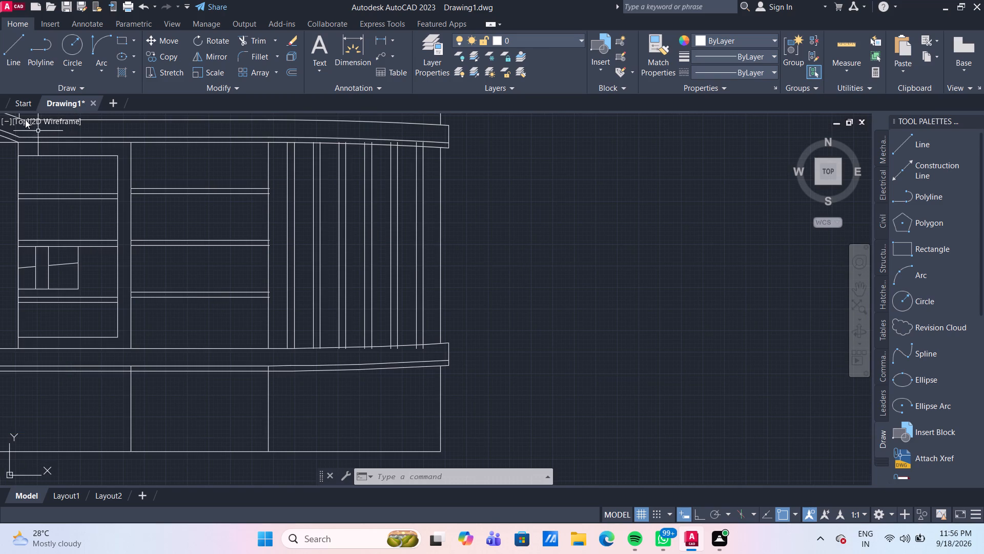
left_click(12, 55)
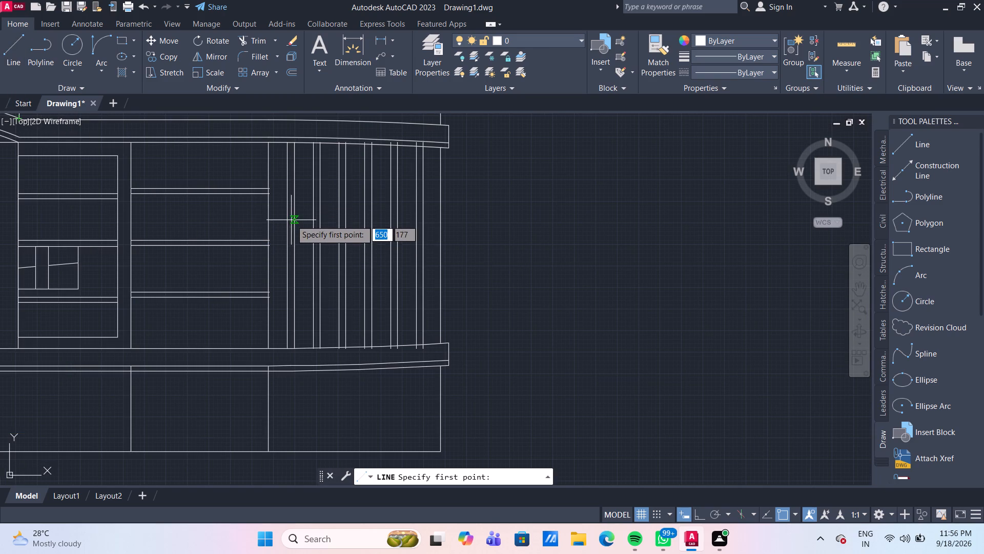
left_click(283, 245)
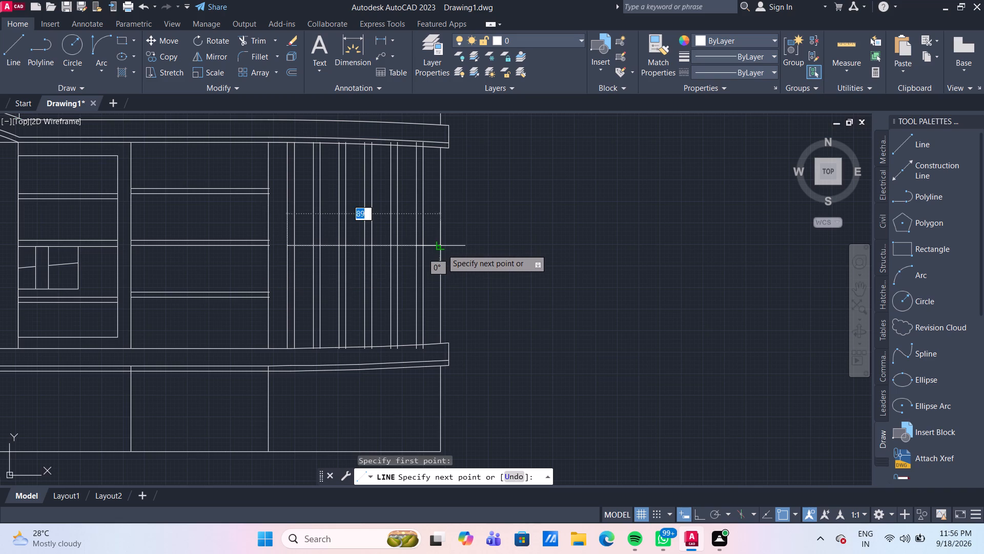
left_click(442, 249)
key("Escape")
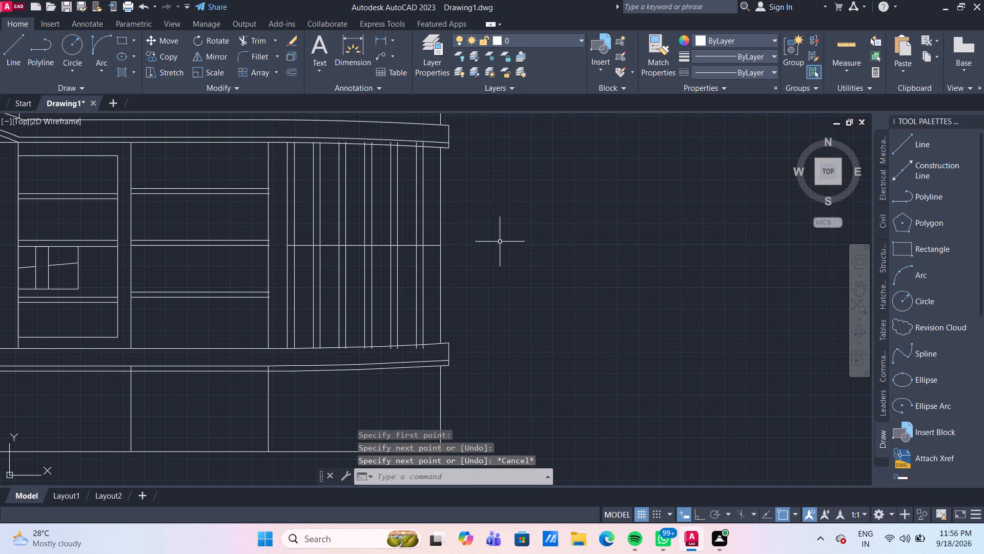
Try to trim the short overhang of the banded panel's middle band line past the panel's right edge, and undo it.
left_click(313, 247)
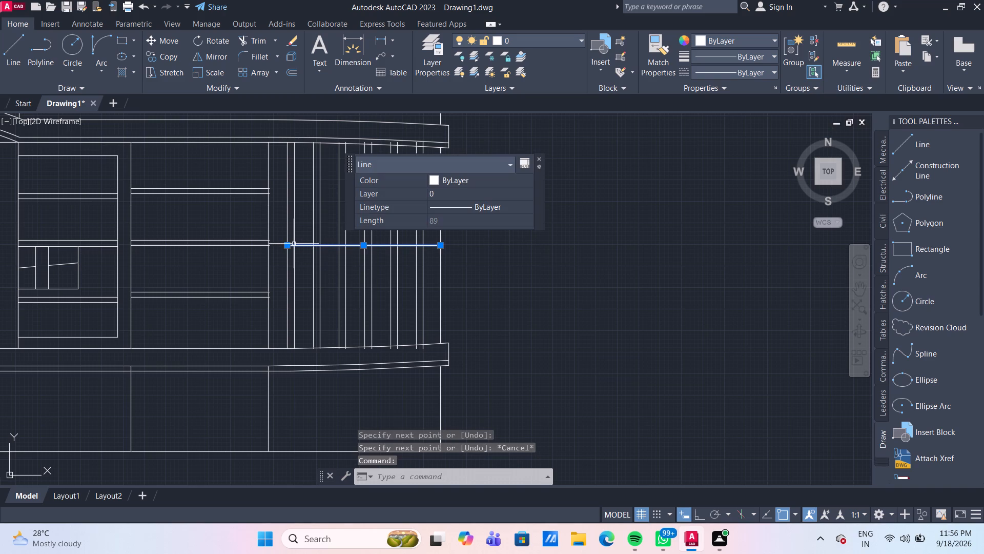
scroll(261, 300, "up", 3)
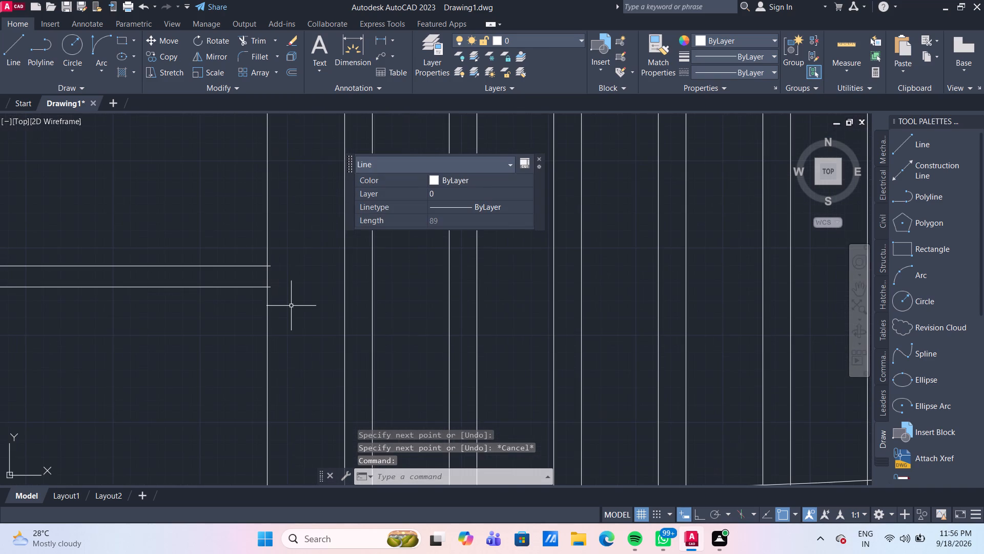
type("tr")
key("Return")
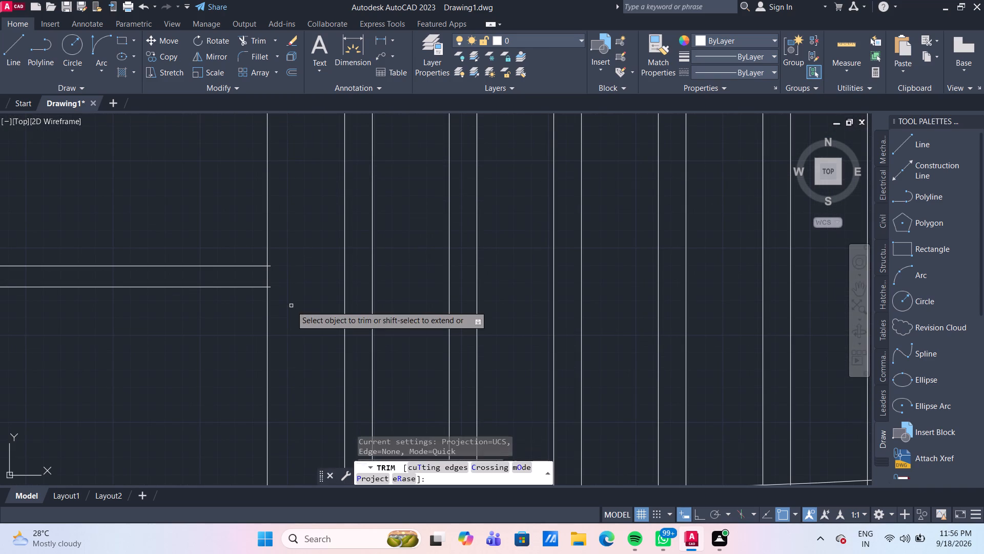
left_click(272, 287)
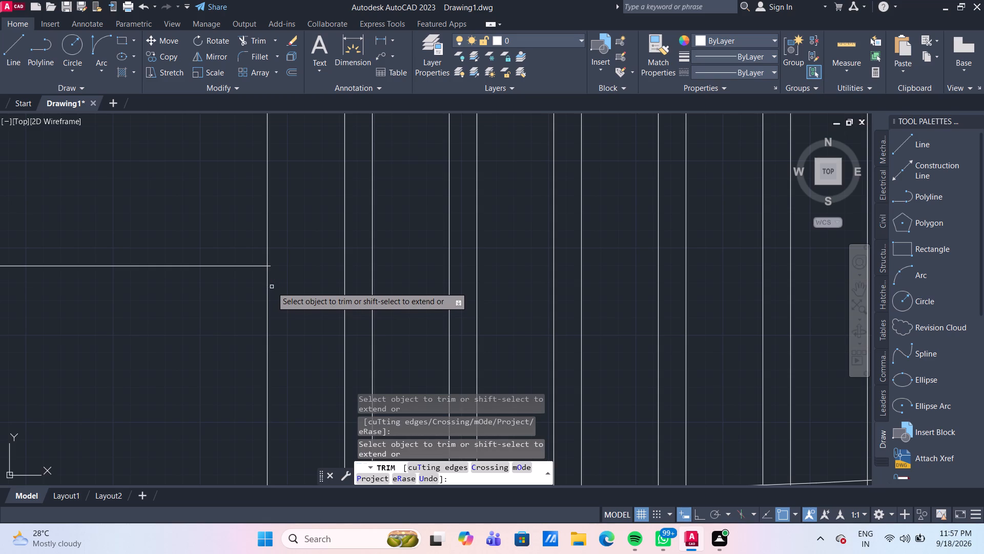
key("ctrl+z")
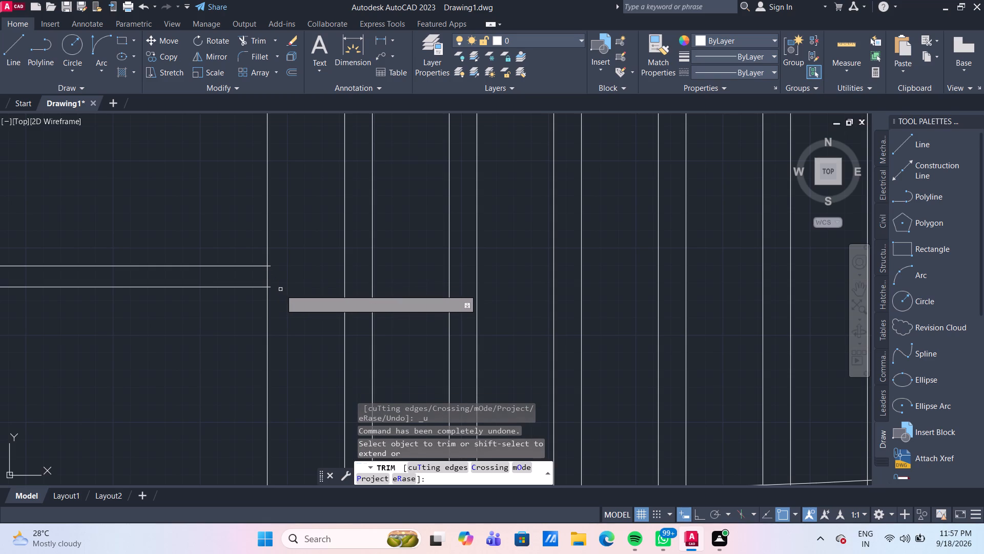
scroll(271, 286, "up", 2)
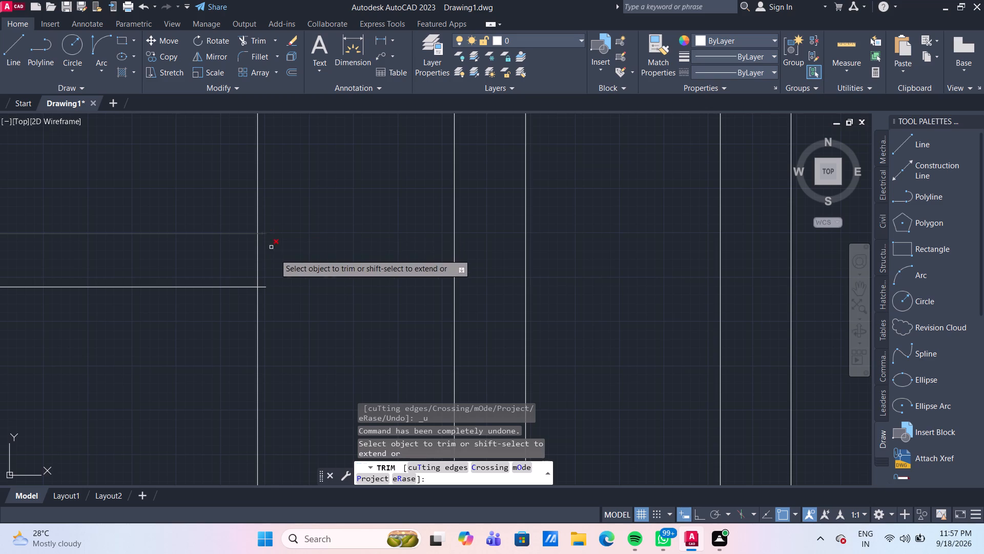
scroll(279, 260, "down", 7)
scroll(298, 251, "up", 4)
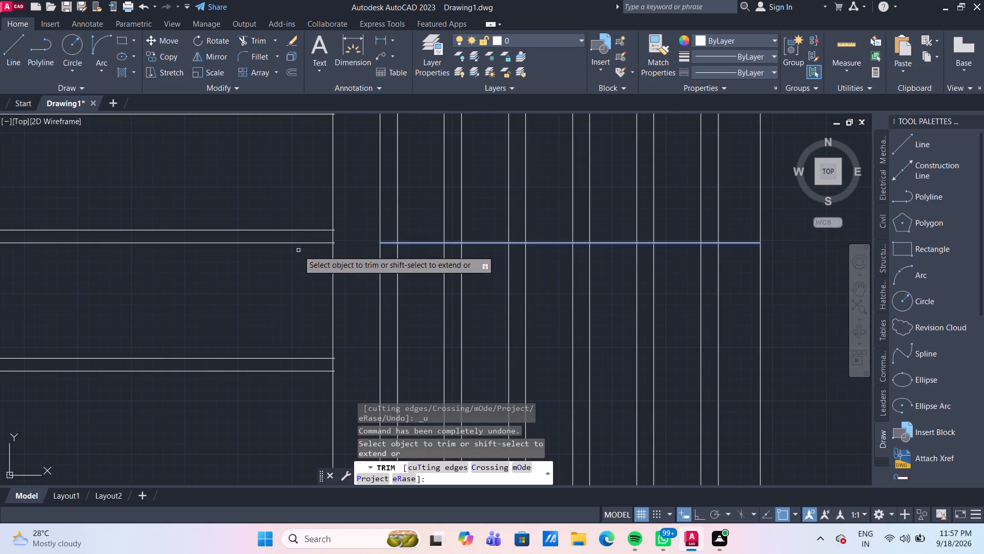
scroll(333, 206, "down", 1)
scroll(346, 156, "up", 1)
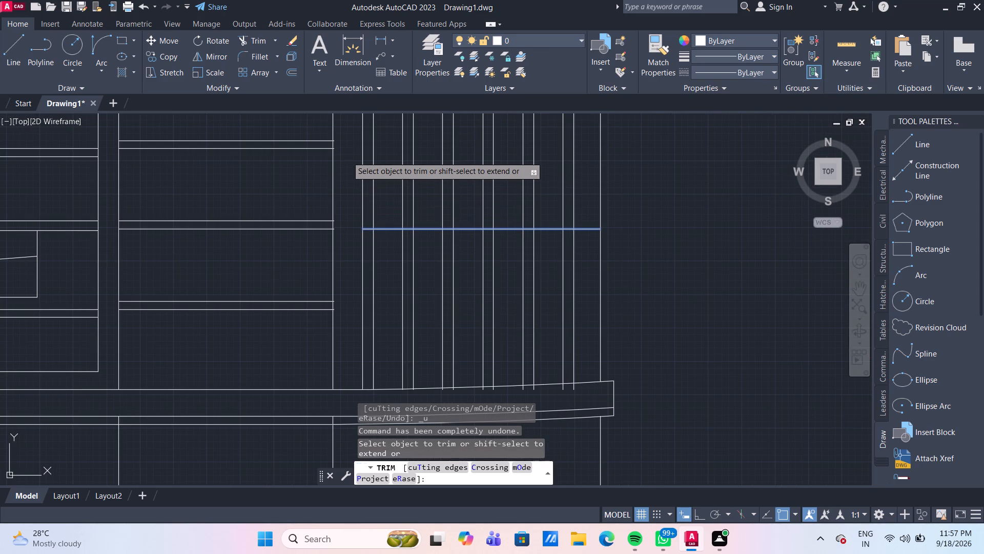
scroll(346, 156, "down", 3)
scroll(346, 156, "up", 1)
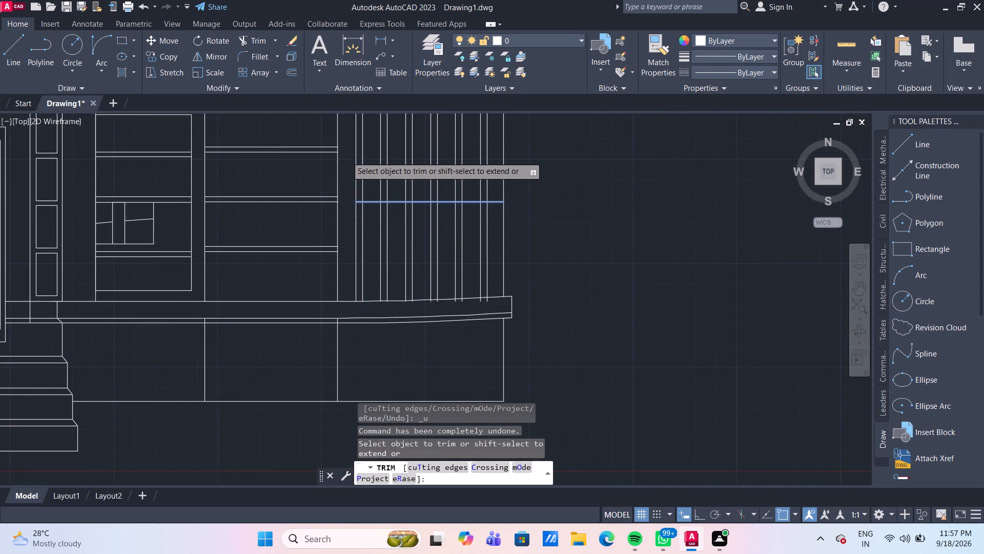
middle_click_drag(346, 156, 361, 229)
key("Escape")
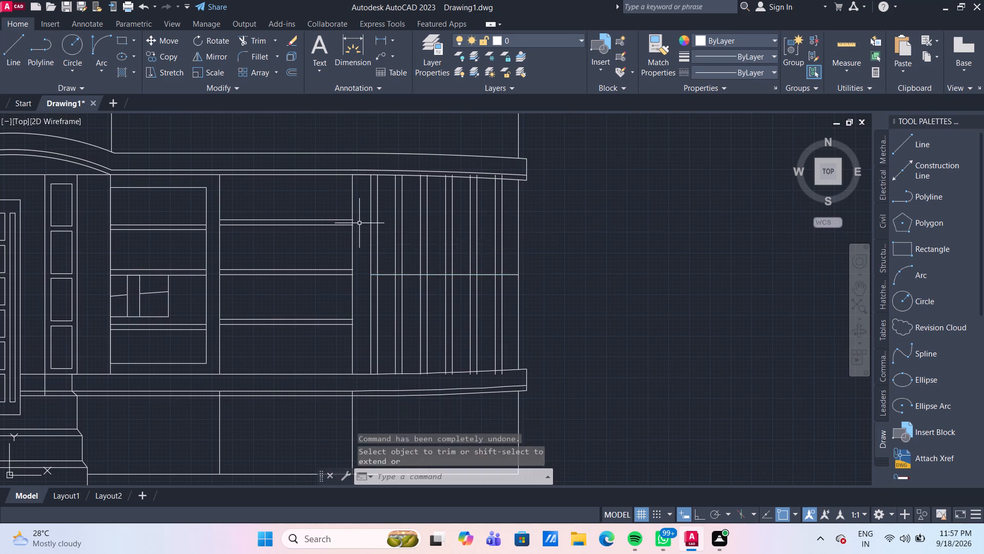
Move both segments of the banded panel's right vertical edge to the right, onto the end of the overhanging band lines.
scroll(355, 212, "up", 2)
left_click(343, 208)
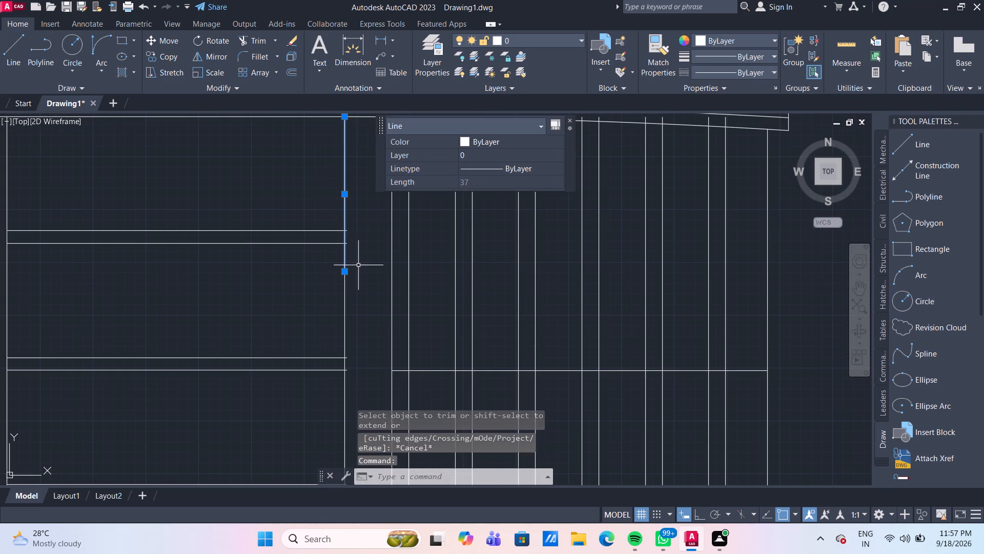
left_click(345, 292)
scroll(357, 304, "down", 3)
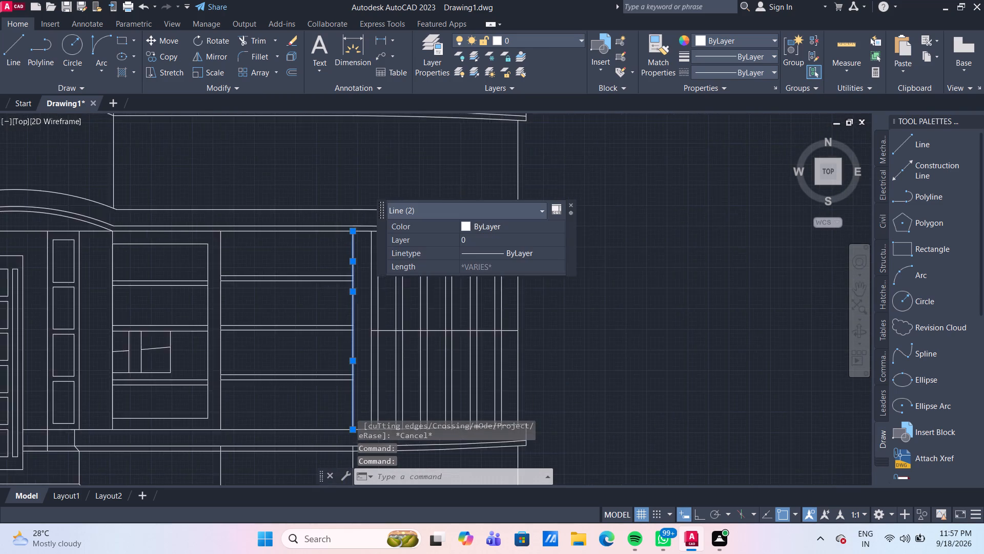
middle_click_drag(357, 307, 321, 245)
scroll(321, 245, "up", 2)
middle_click_drag(304, 251, 292, 213)
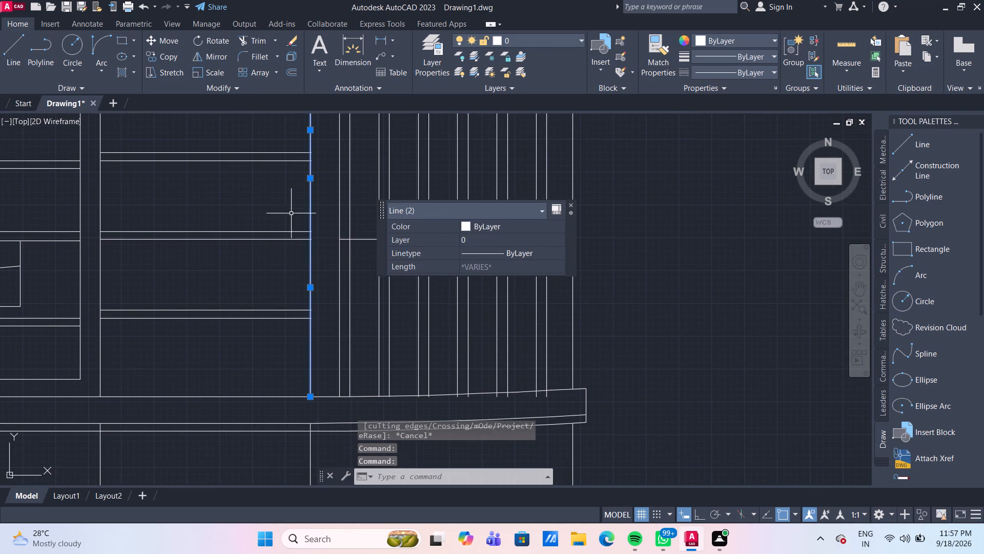
scroll(287, 260, "up", 1)
middle_click_drag(287, 260, 275, 220)
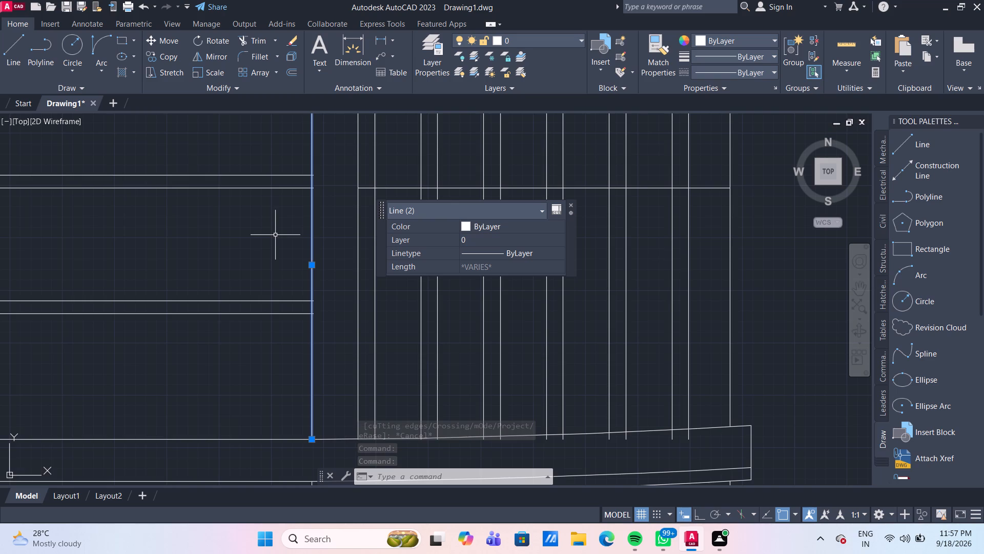
key("m")
key("Return")
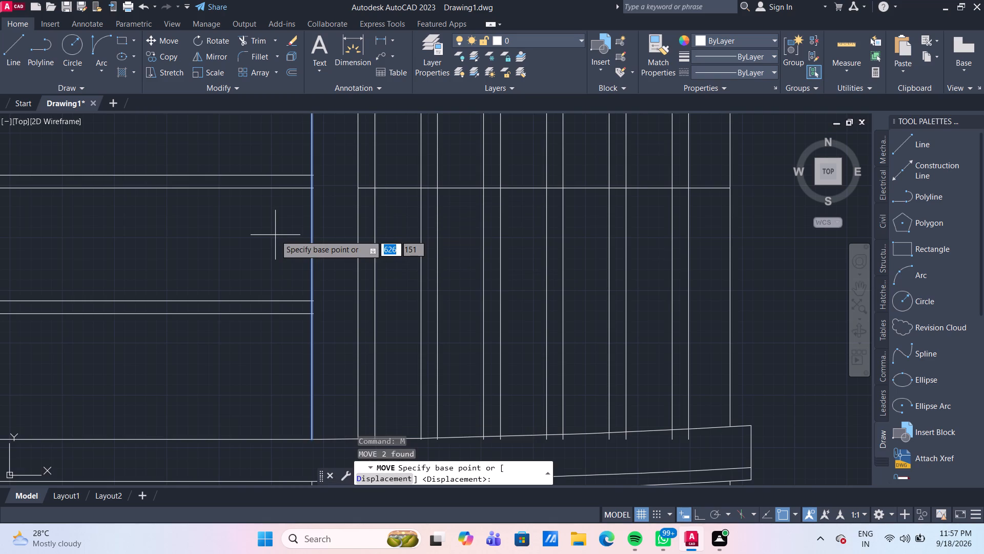
scroll(291, 304, "up", 3)
scroll(349, 308, "up", 2)
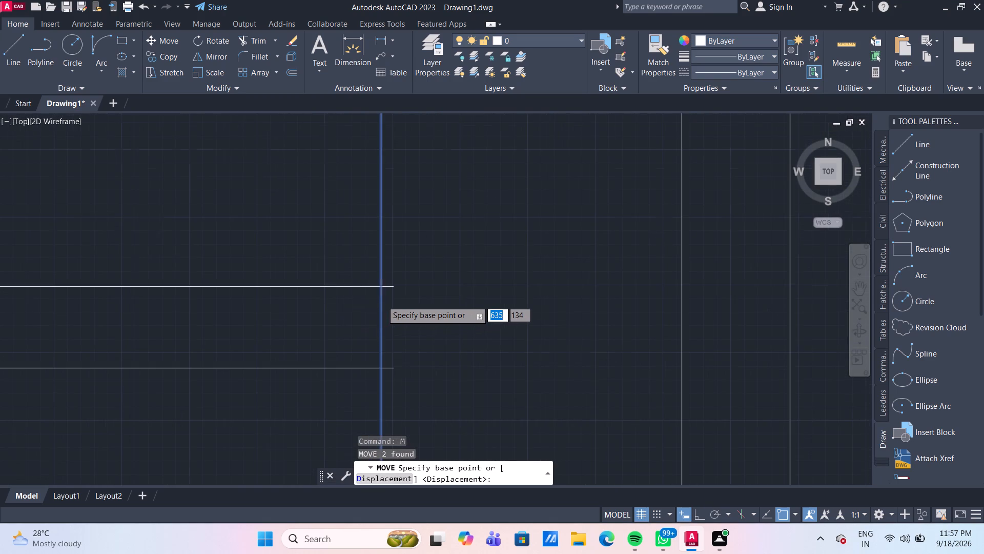
scroll(382, 301, "up", 2)
left_click(373, 248)
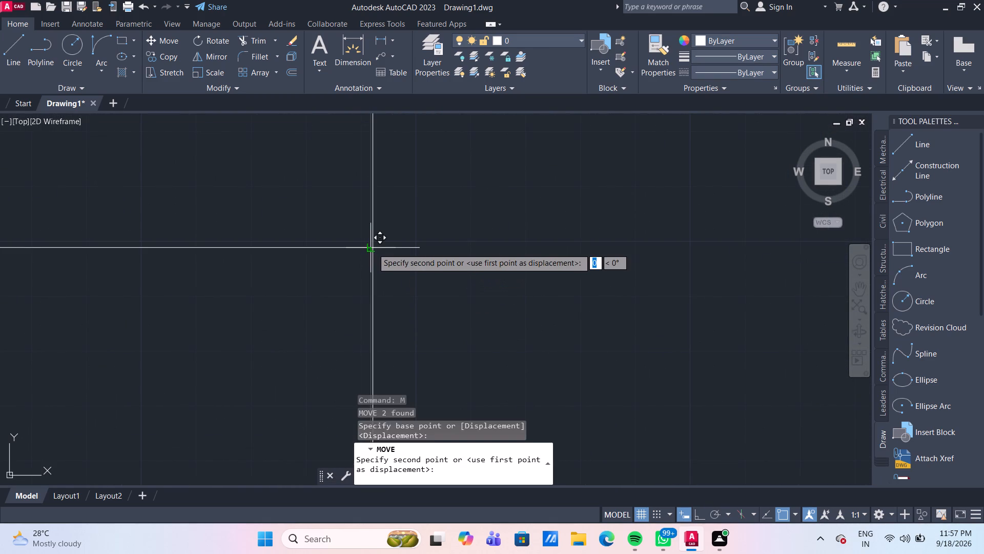
left_click(417, 247)
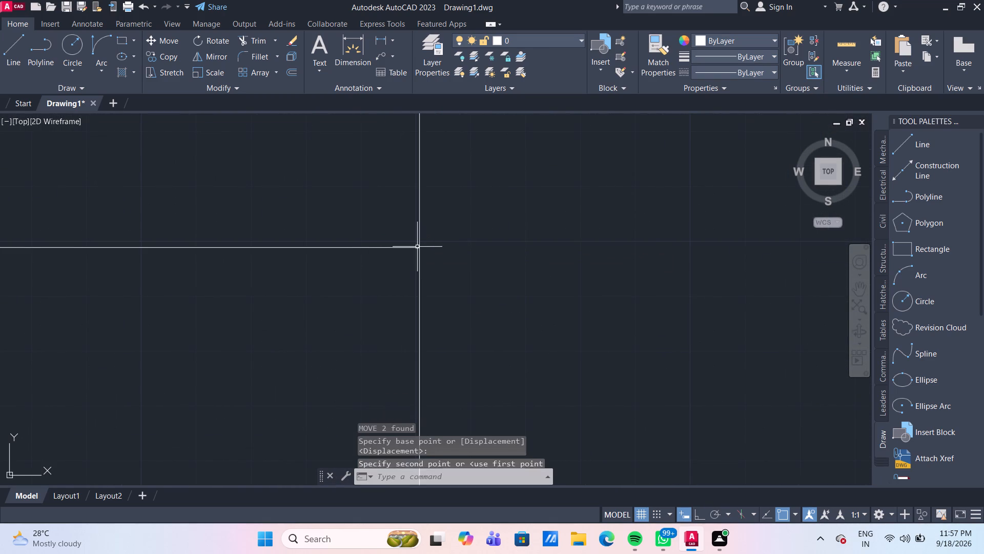
Stretch the left end of the horizontal line across the strips to the banded panel's right edge, making it 100 long.
scroll(417, 247, "down", 7)
scroll(478, 272, "down", 2)
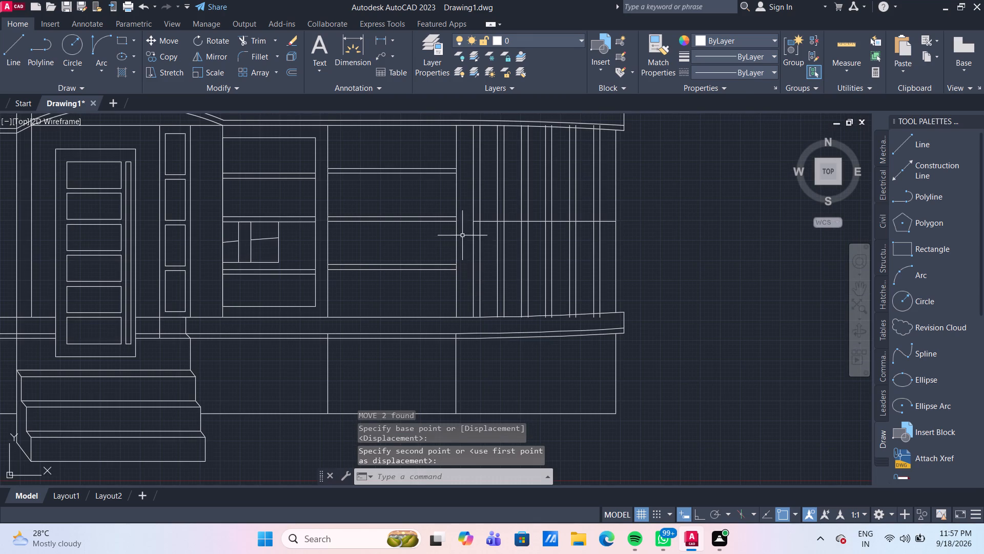
scroll(465, 214, "up", 2)
scroll(469, 249, "down", 1)
middle_click_drag(465, 249, 399, 266)
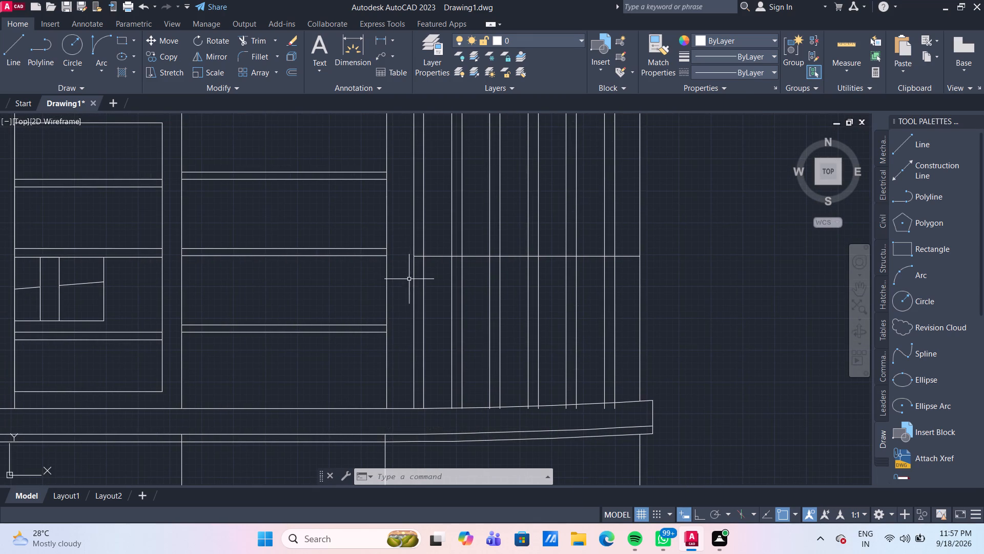
scroll(430, 258, "down", 1)
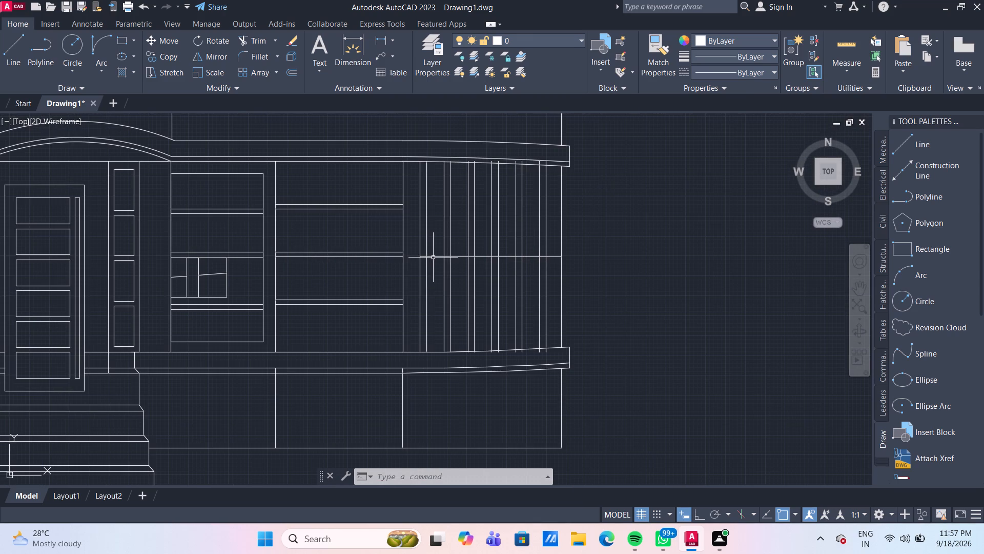
left_click(435, 256)
scroll(435, 256, "up", 4)
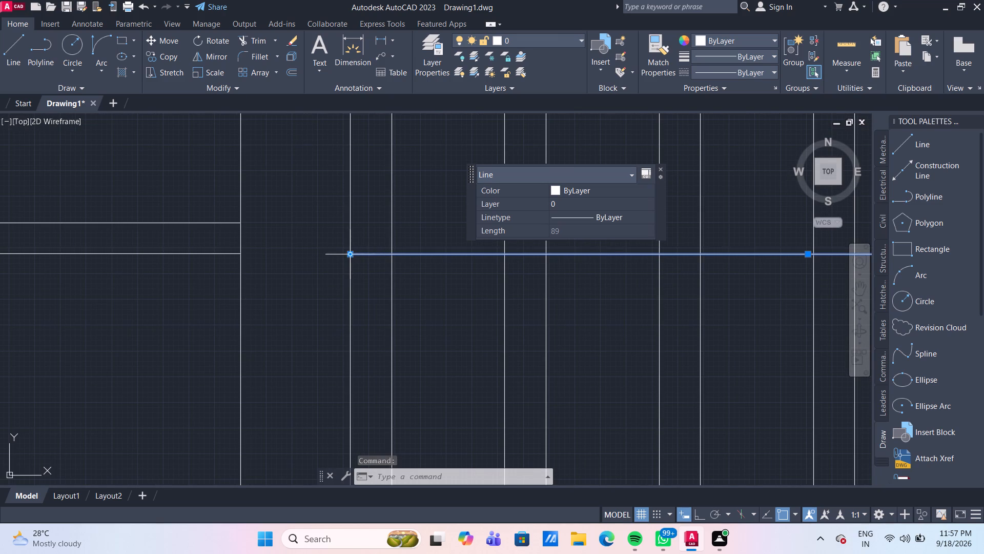
left_click(352, 253)
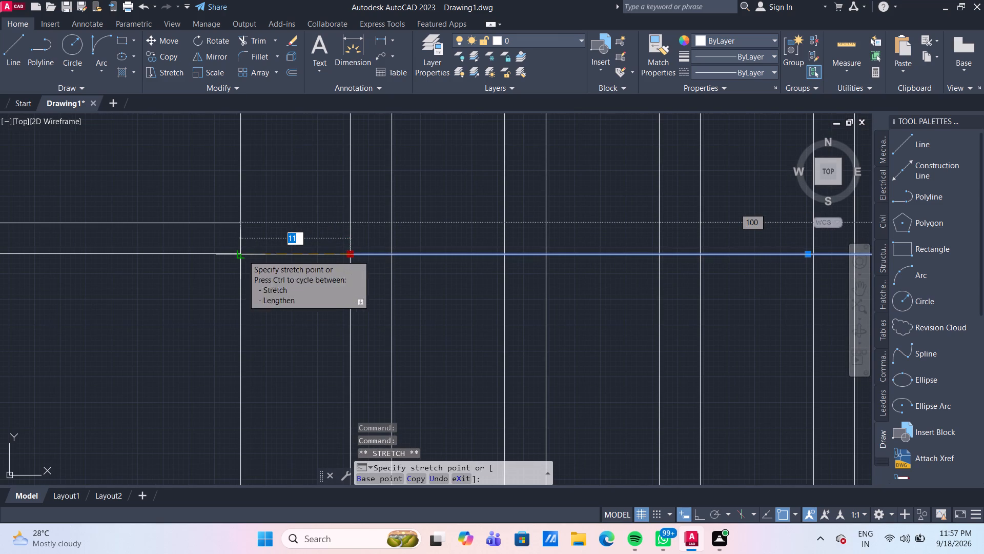
left_click(243, 254)
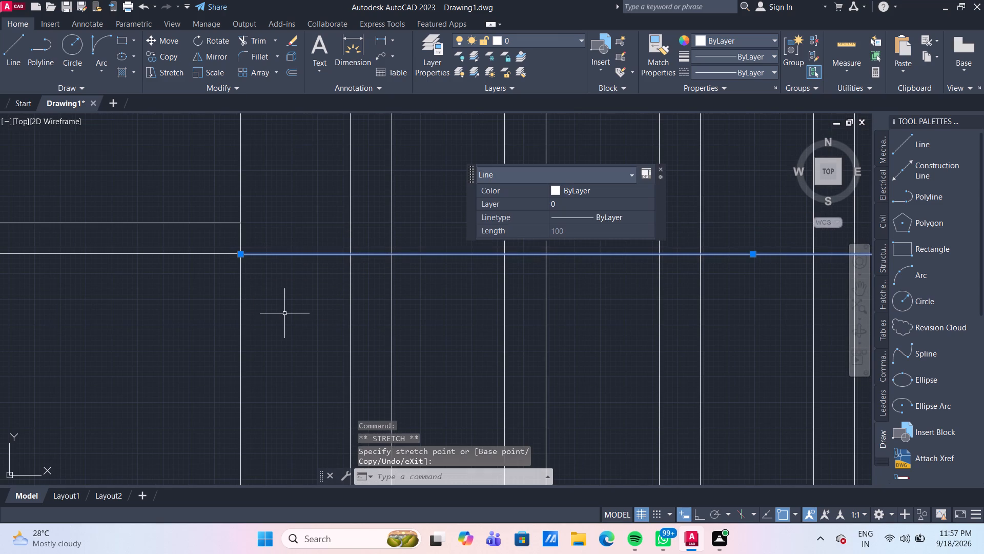
key("Escape")
Offset the horizontal line across the vertical strips downward three times in succession, 15 apart.
scroll(285, 314, "down", 2)
scroll(330, 344, "down", 1)
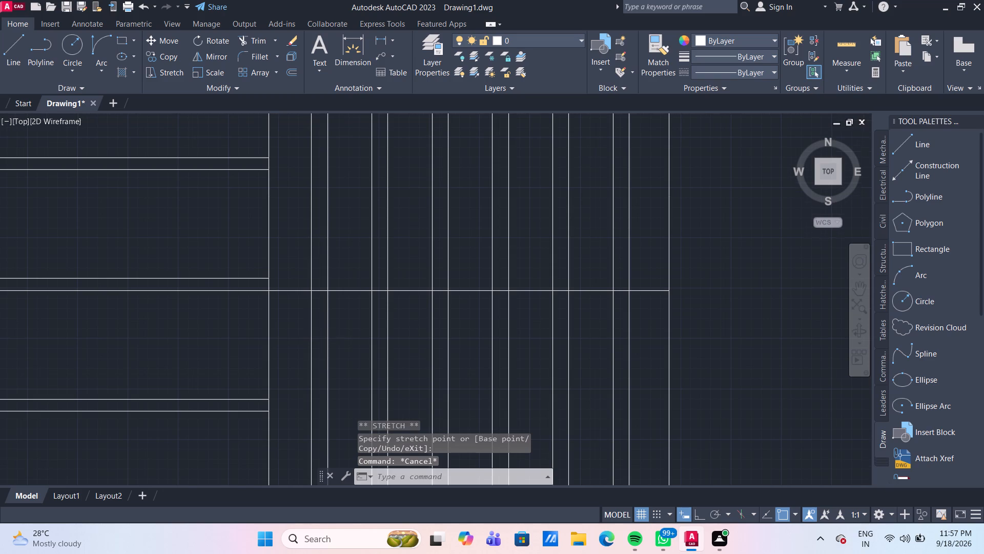
middle_click_drag(332, 344, 333, 318)
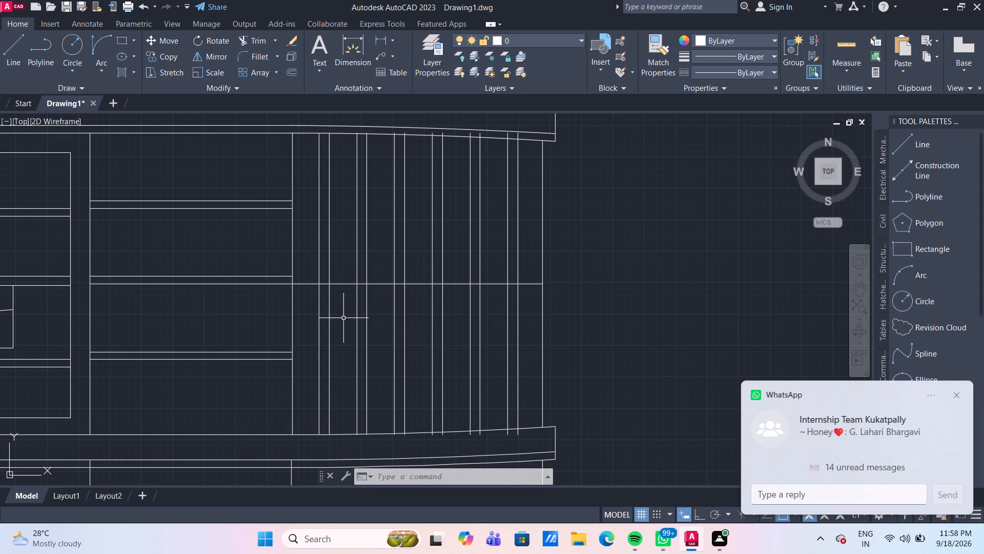
key("o")
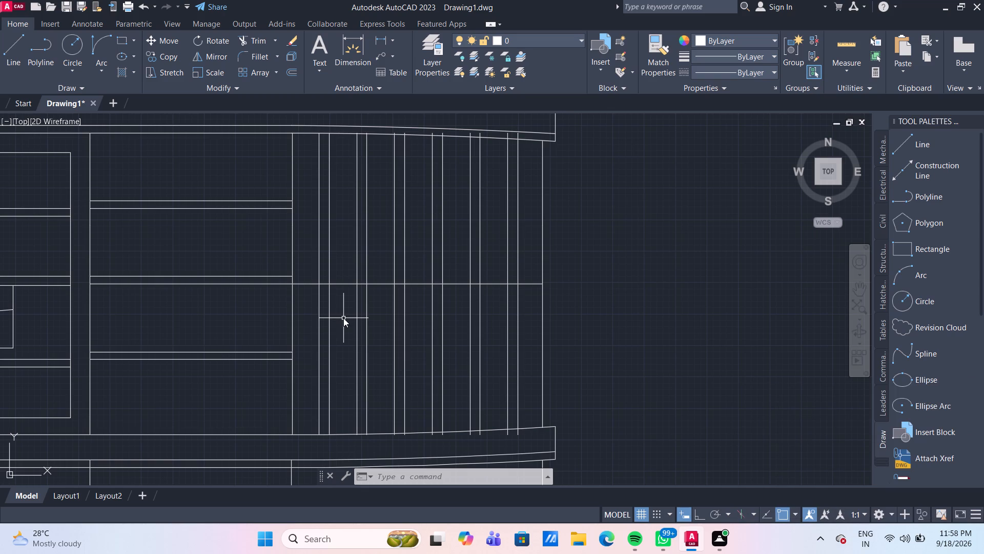
key("Return")
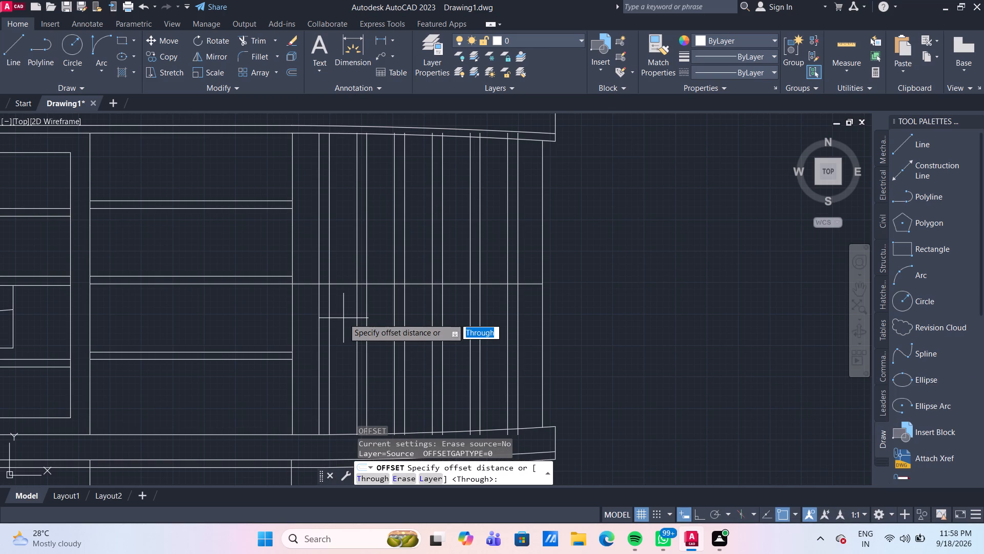
key("Return")
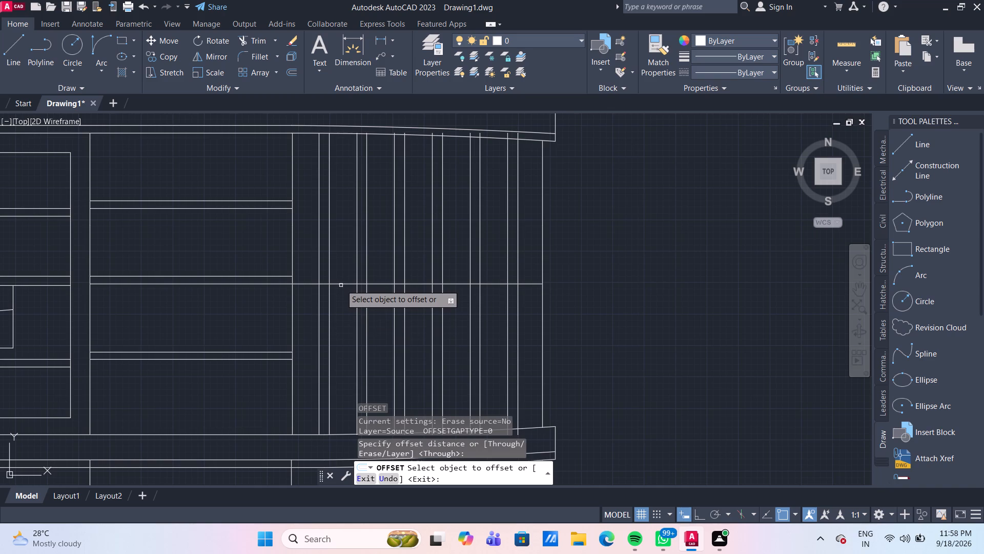
left_click(341, 284)
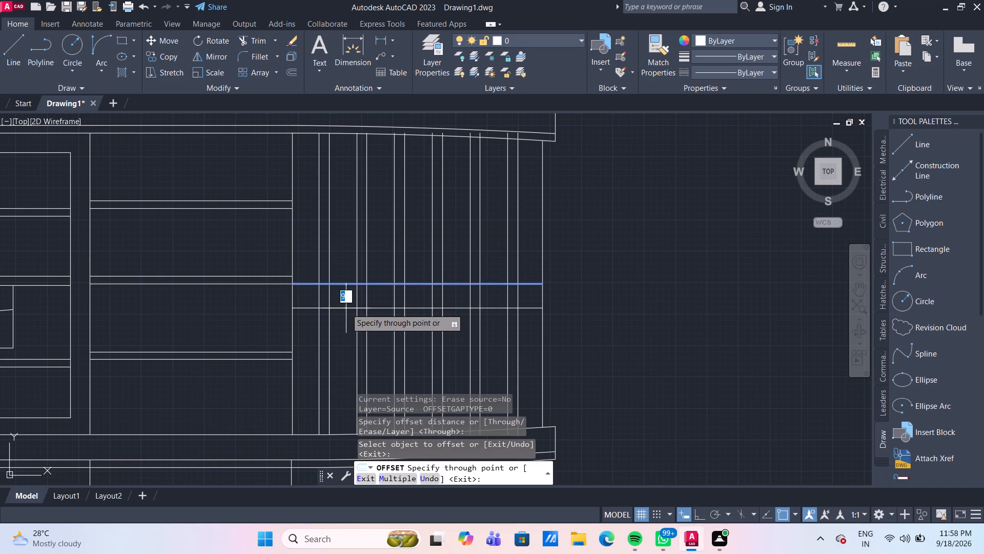
type("15")
key("Return")
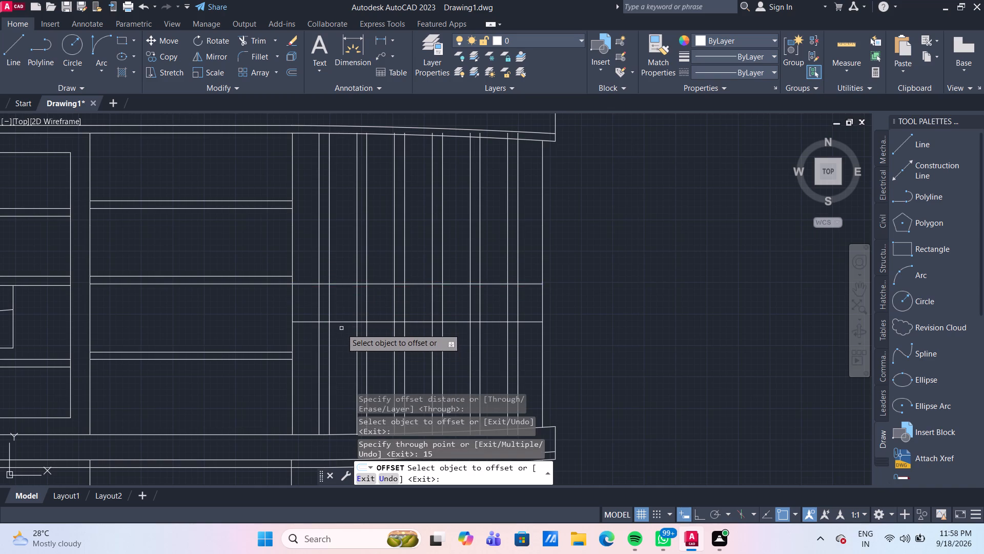
left_click(344, 323)
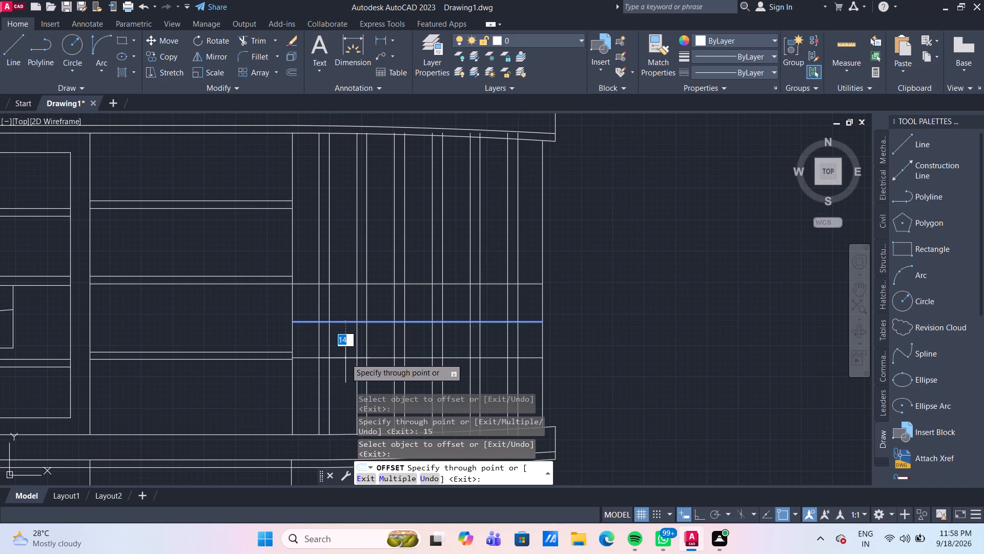
type("15")
key("Return")
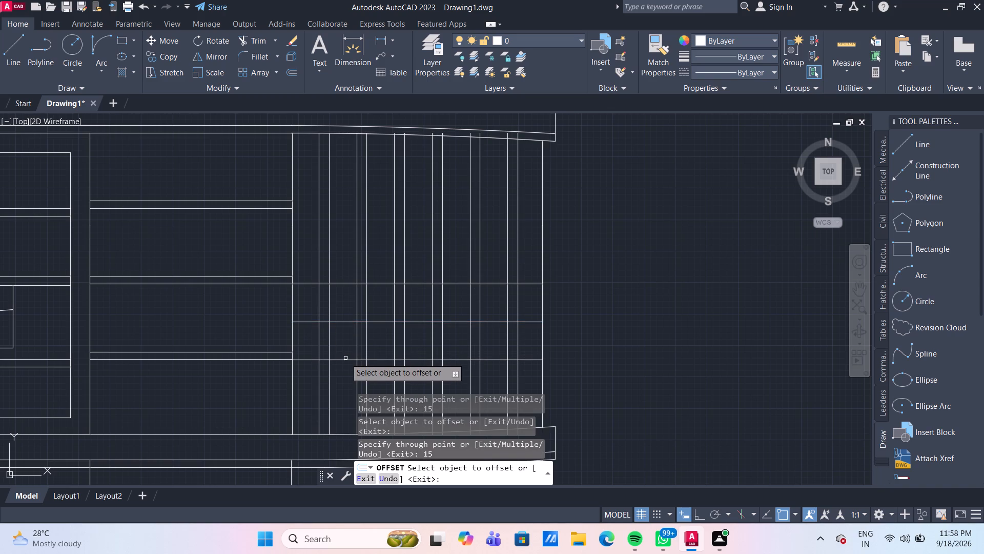
middle_click_drag(345, 358, 341, 311)
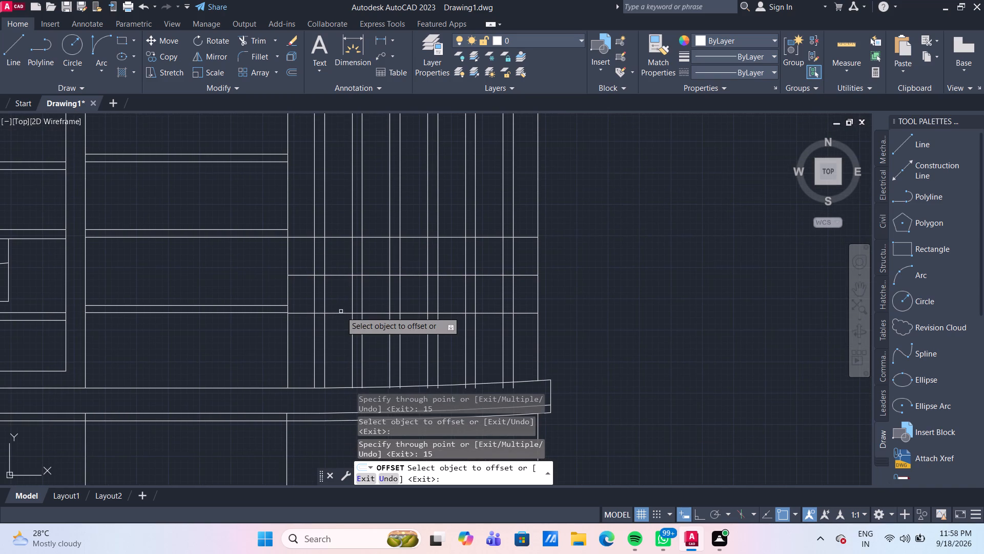
left_click(342, 314)
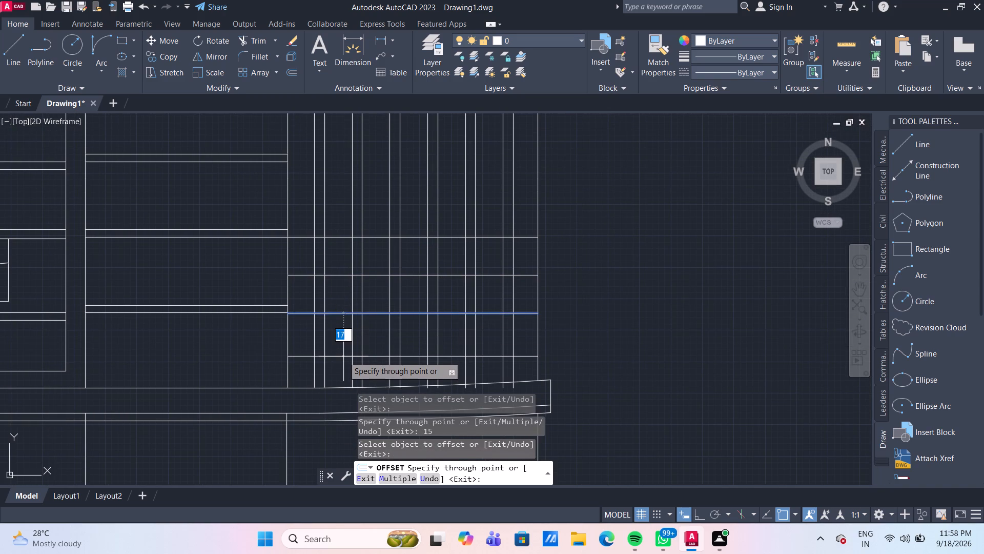
type("15")
key("Return")
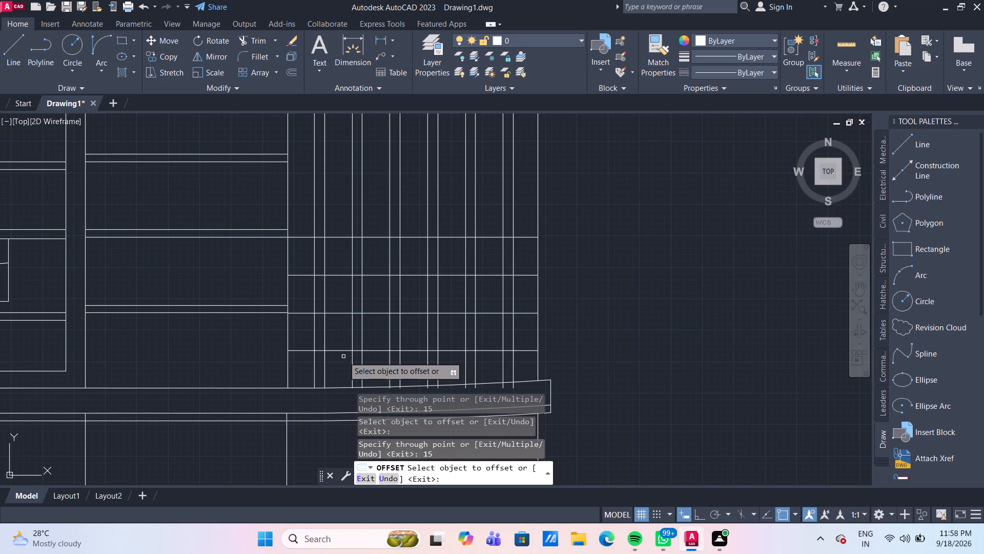
Offset the original horizontal line across the strips upward three times in succession, 15 apart.
left_click(343, 238)
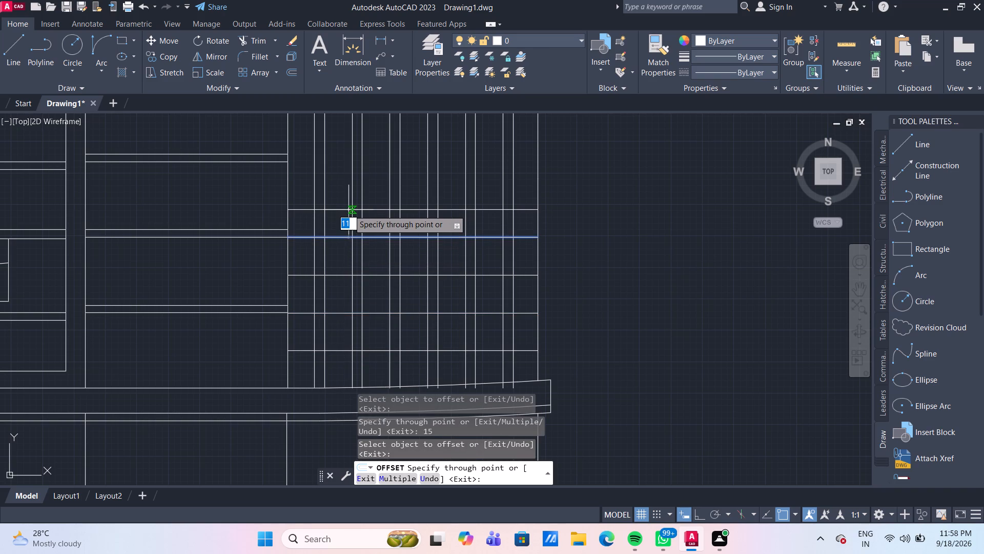
type("15")
key("Return")
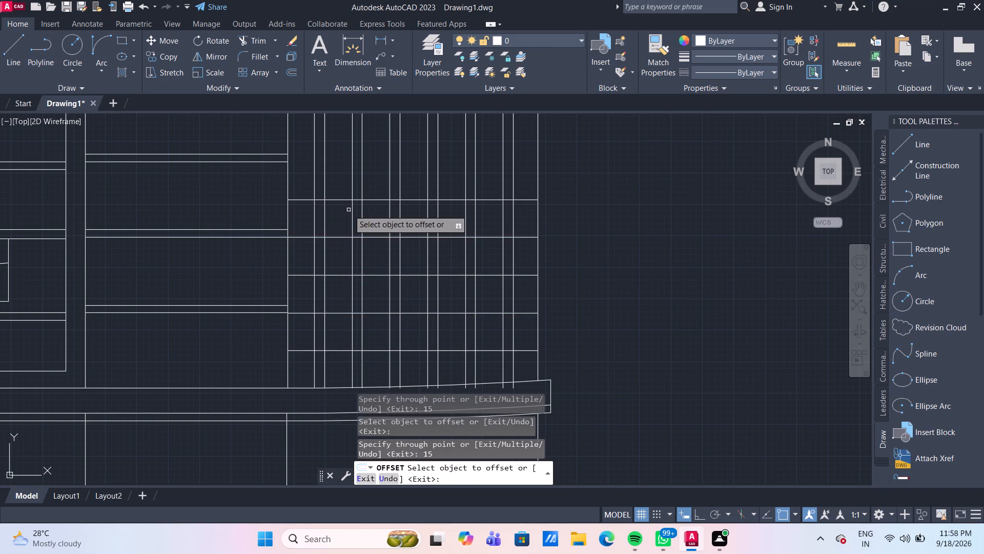
left_click(339, 200)
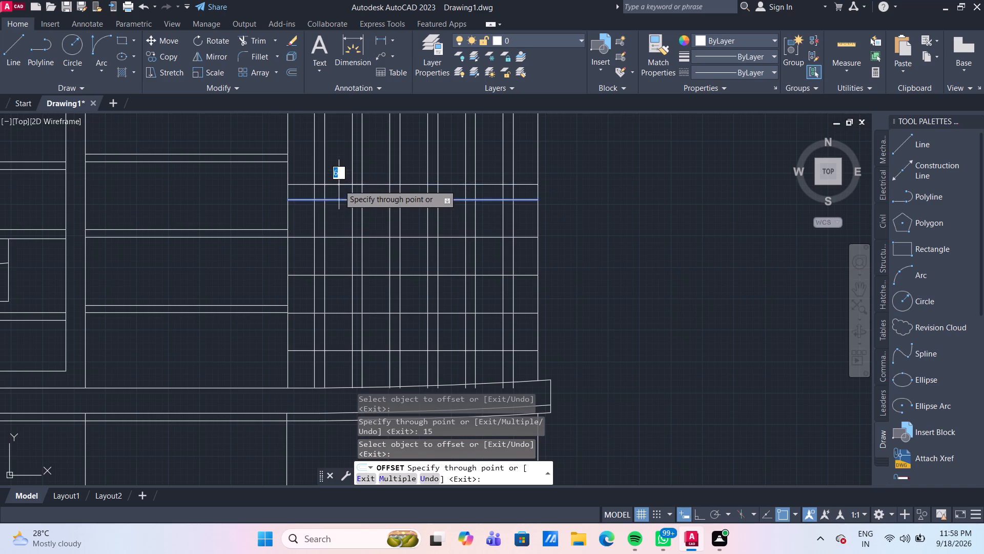
type("15")
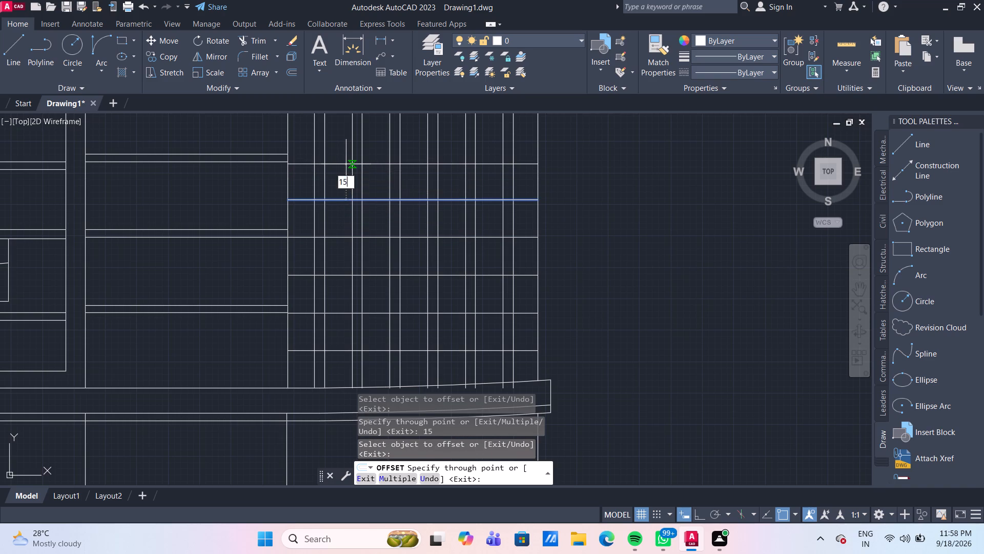
key("Return")
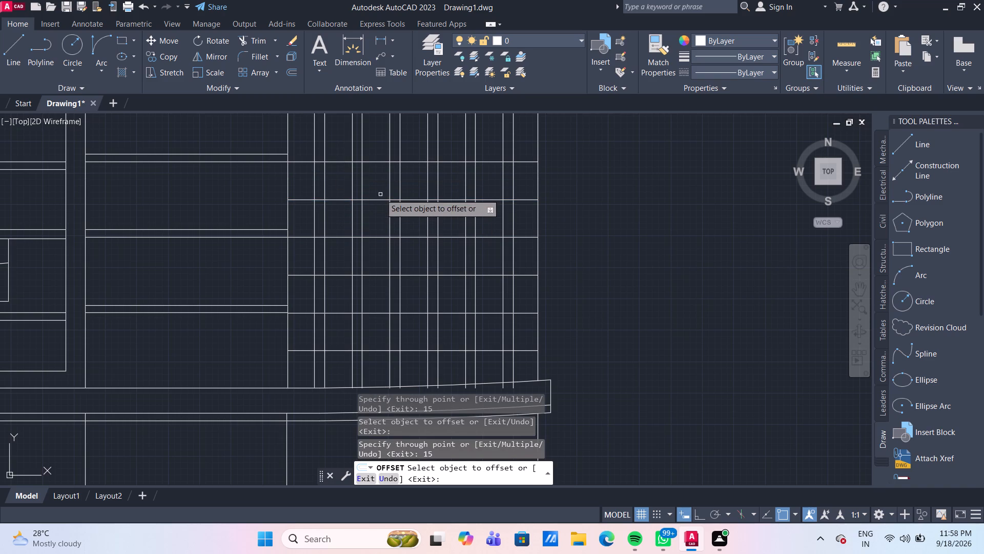
middle_click_drag(378, 182, 352, 254)
scroll(376, 192, "down", 1)
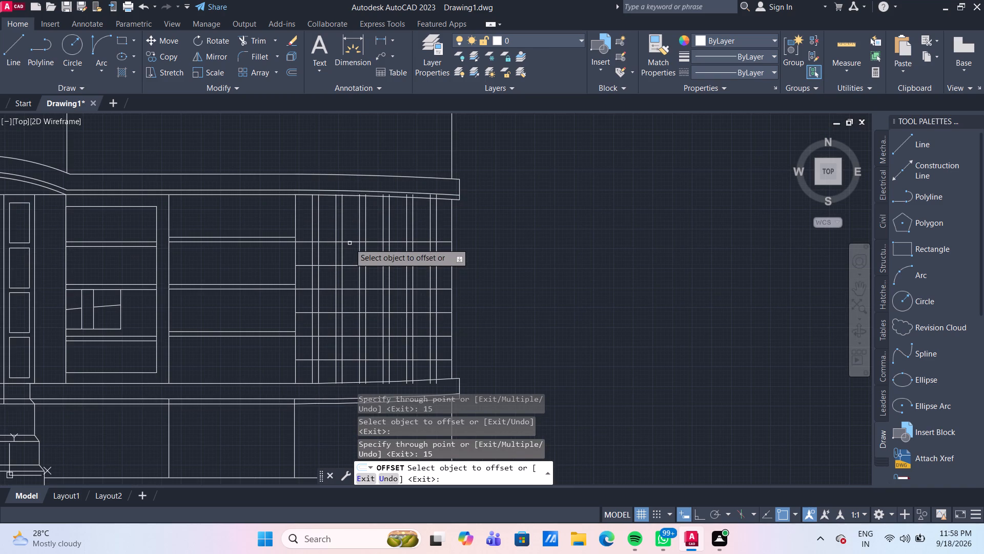
left_click(350, 241)
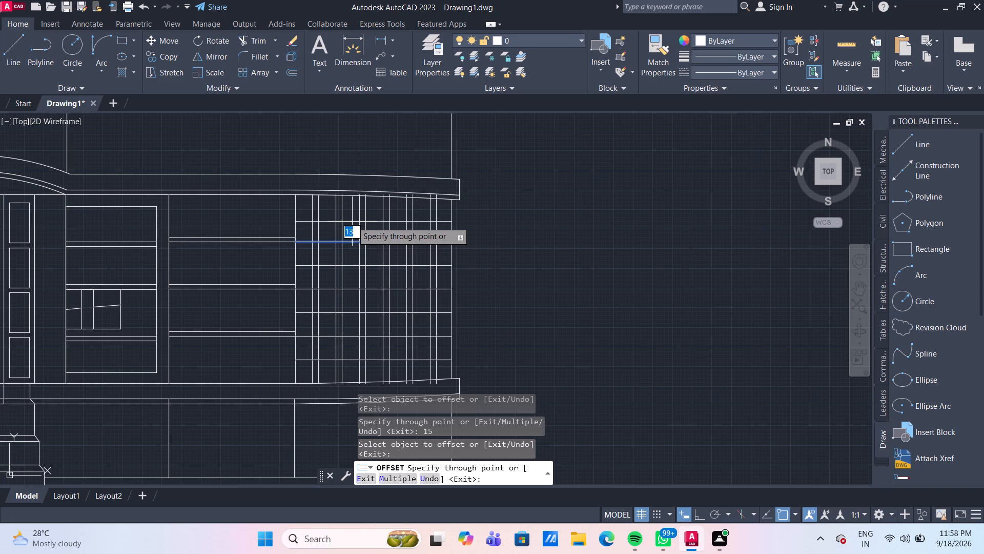
type("15")
key("Return")
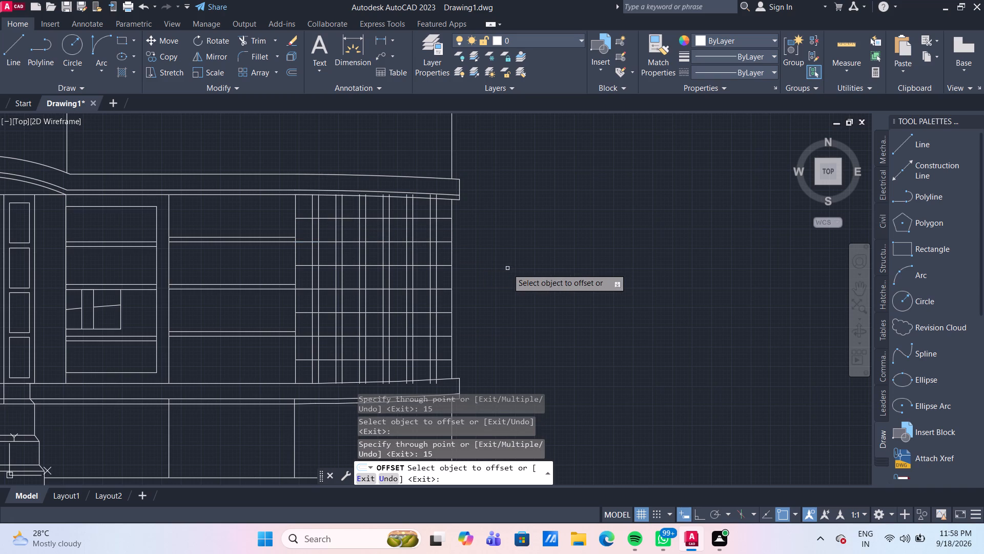
Offset the top two horizontal lines of the strip grid downward by 4 each to form bands.
scroll(323, 291, "up", 1)
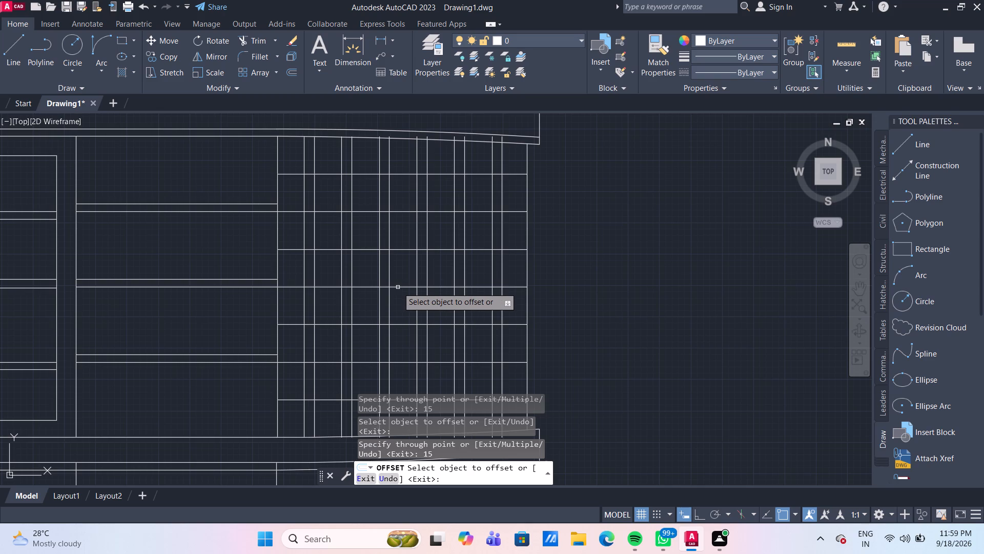
scroll(398, 287, "down", 1)
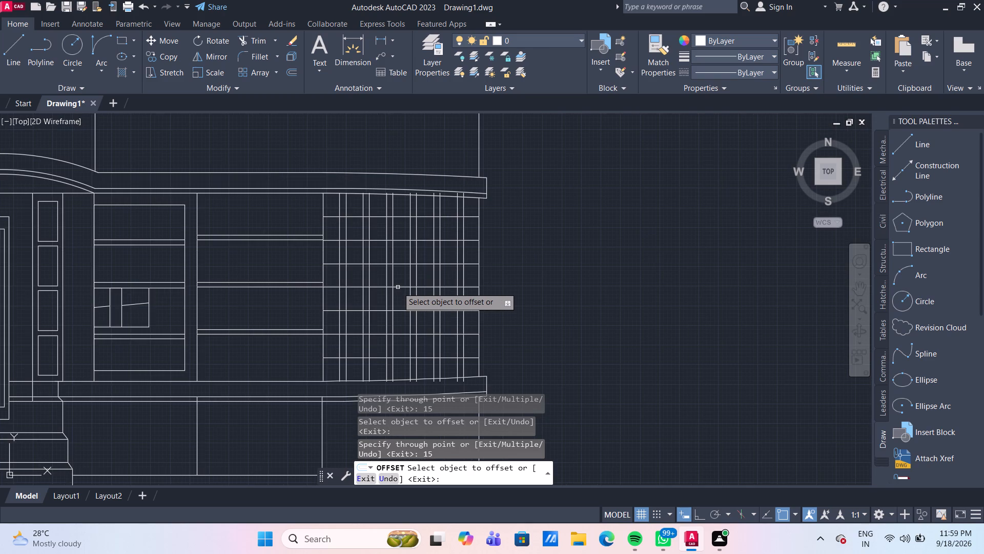
middle_click_drag(526, 303, 512, 277)
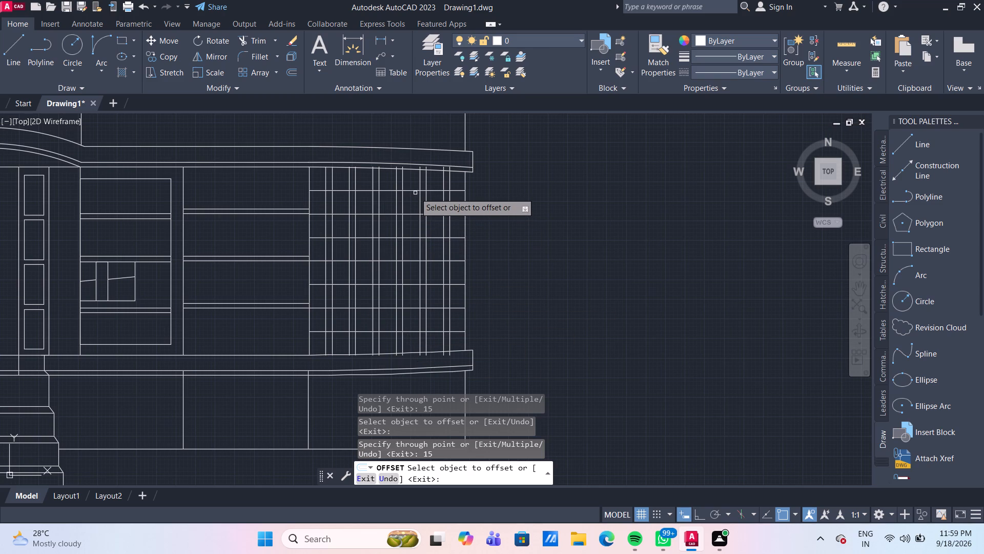
scroll(414, 192, "up", 1)
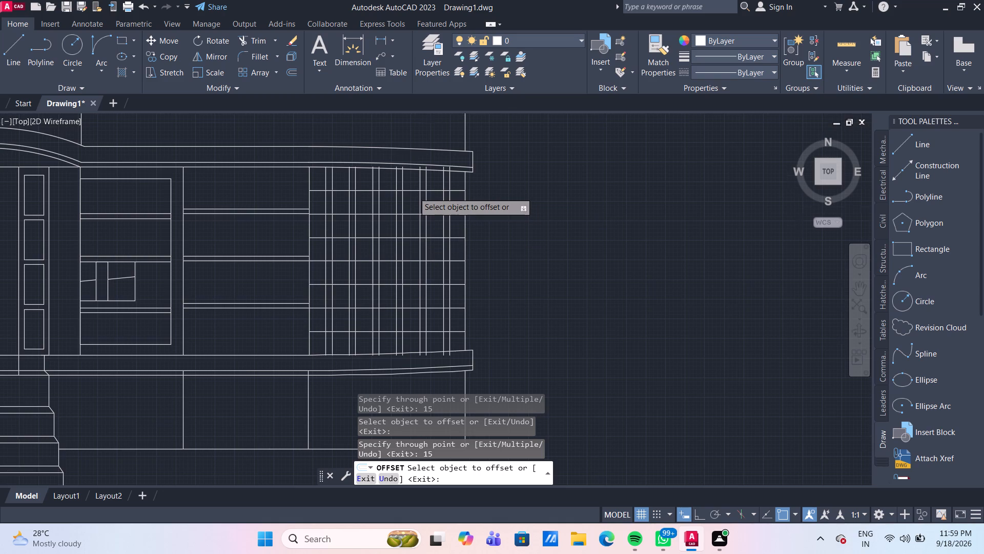
scroll(414, 192, "up", 1)
left_click(407, 188)
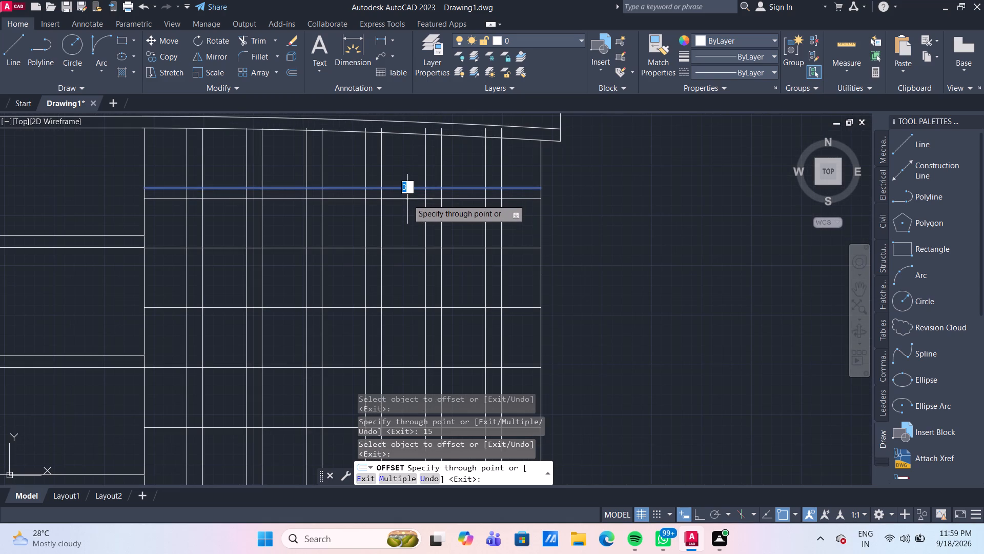
key("4")
key("Return")
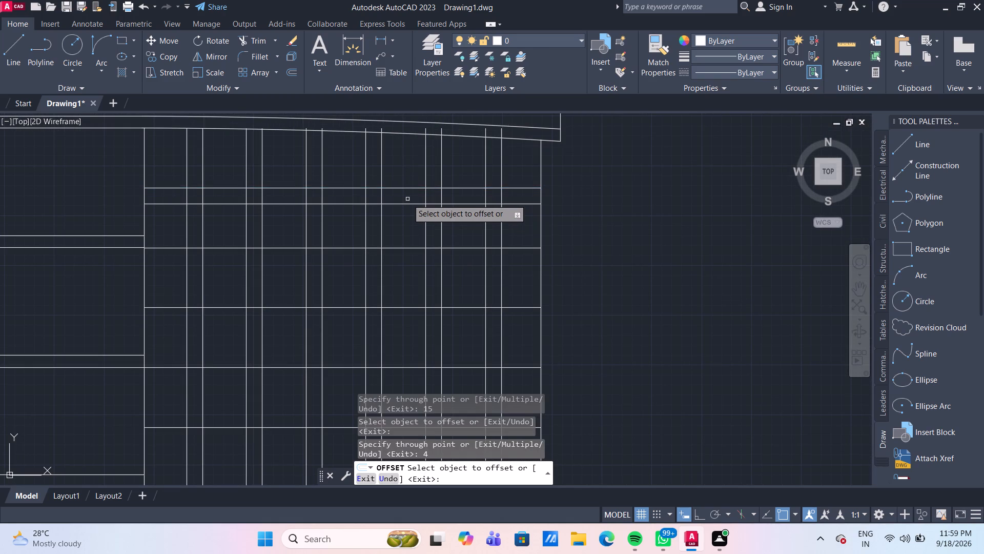
left_click(404, 248)
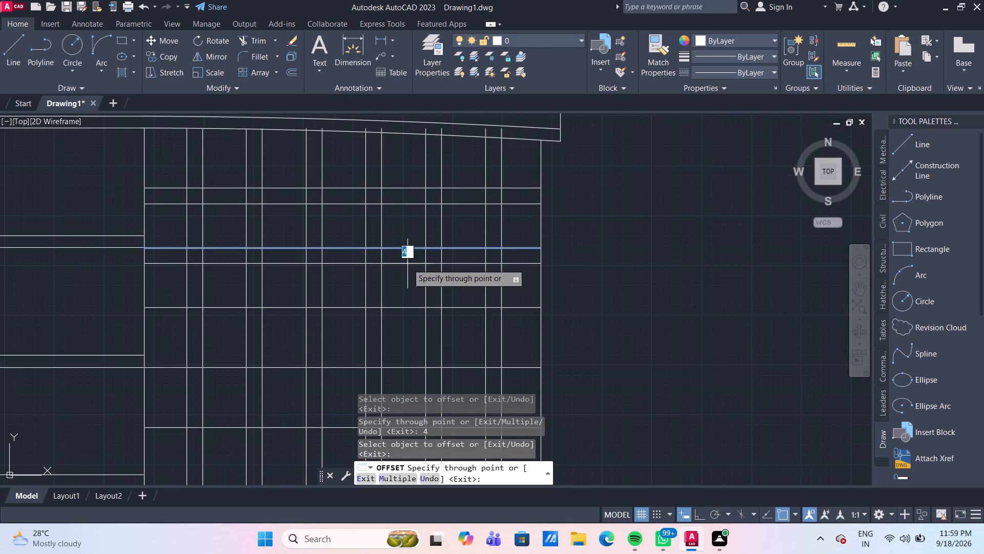
key("4")
key("Return")
Offset the third, fourth and fifth horizontal lines of the strip grid, counted from the top, downward by 4 each.
scroll(407, 264, "down", 2)
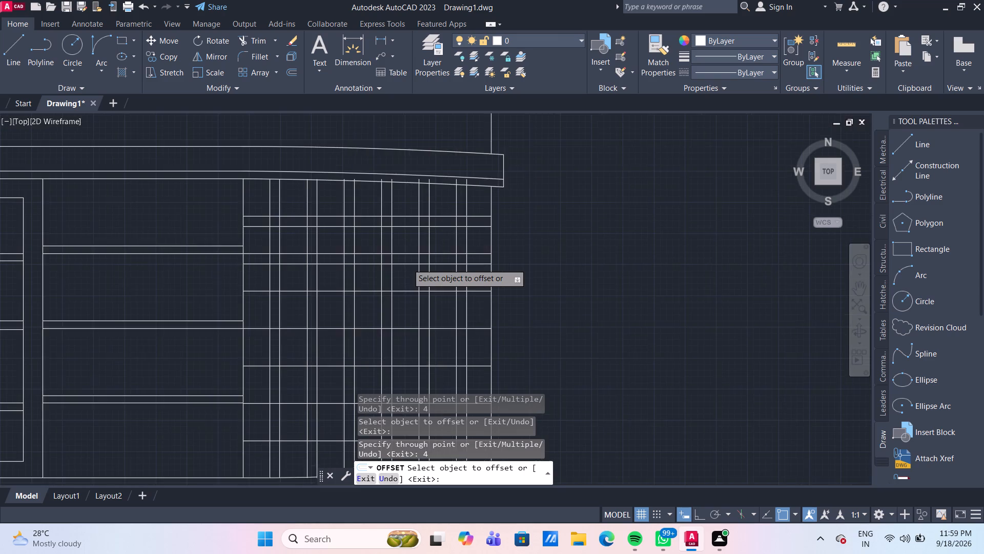
middle_click_drag(407, 264, 395, 211)
scroll(397, 223, "up", 1)
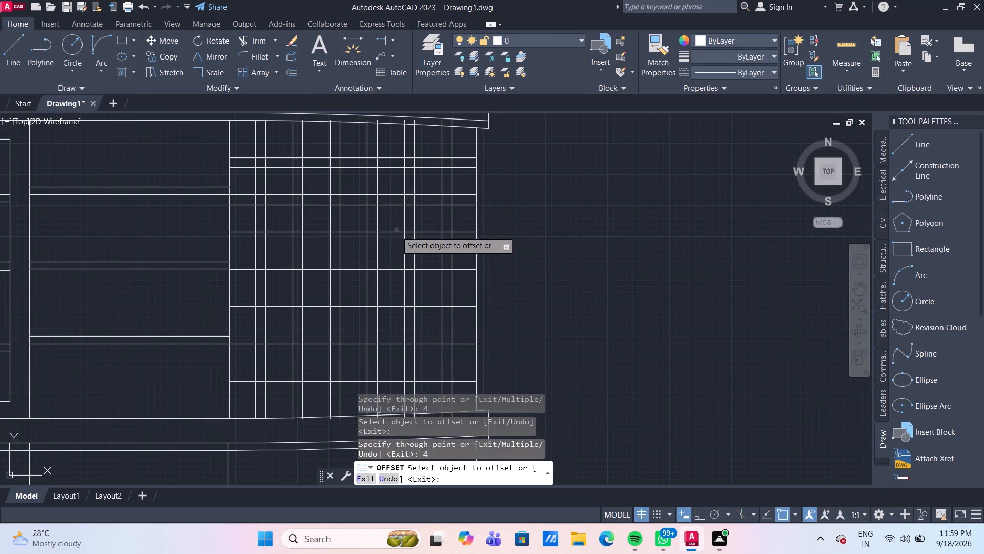
left_click(395, 232)
key("4")
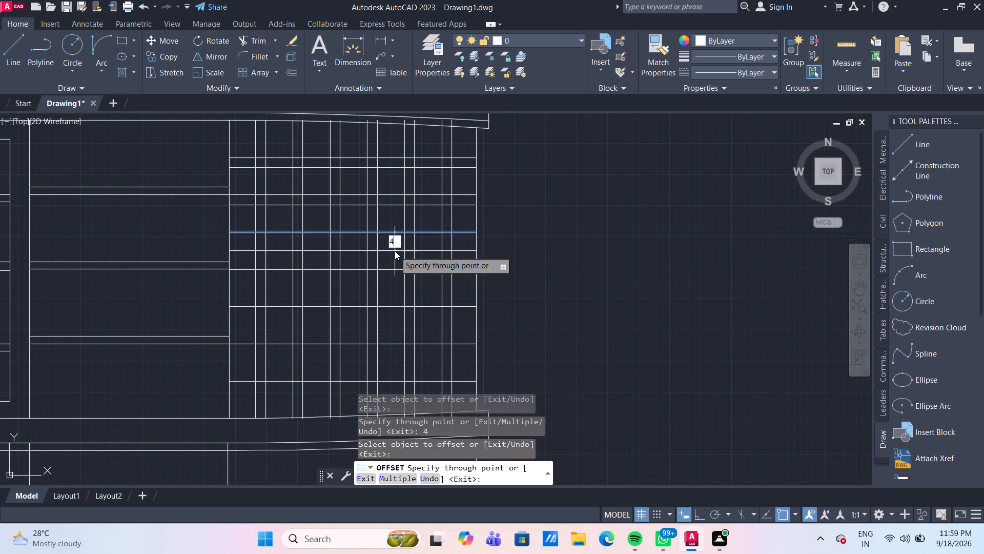
key("Return")
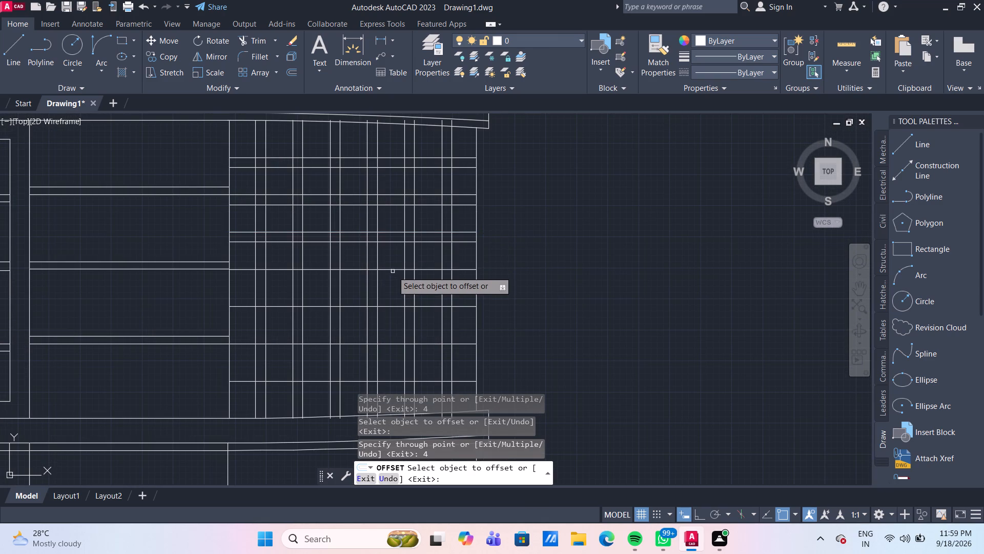
left_click(392, 270)
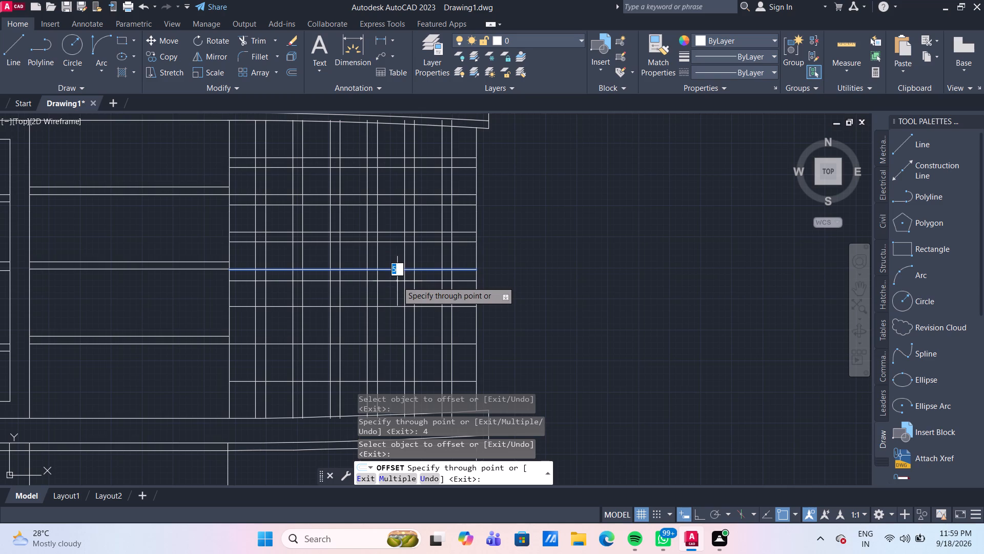
key("4")
key("Return")
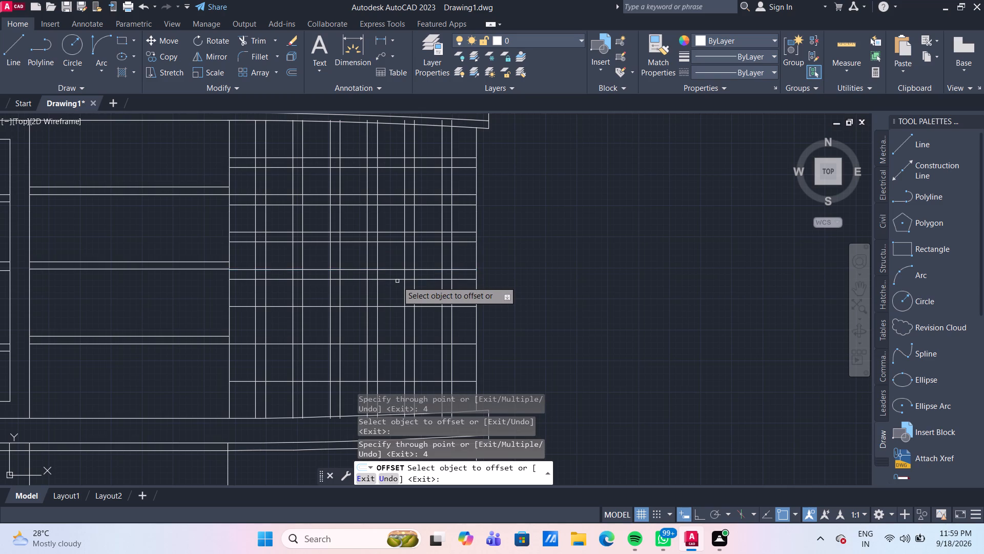
left_click(395, 308)
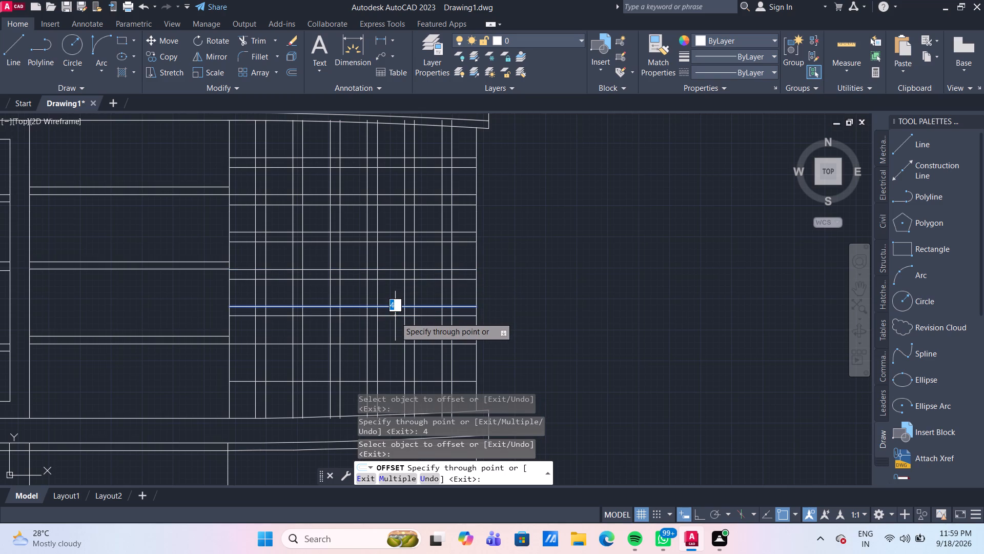
key("4")
key("Return")
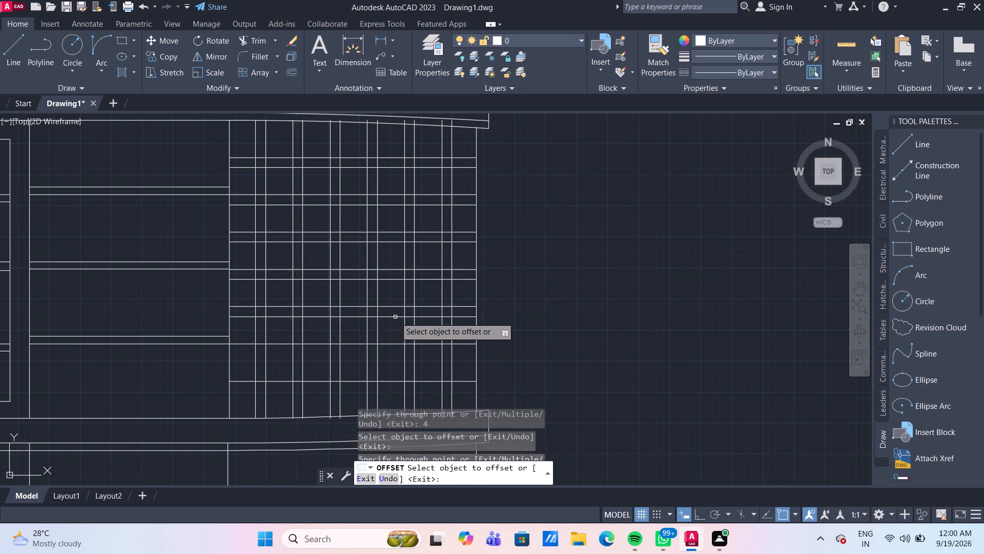
Offset the two lowest horizontal lines of the strip grid downward by 4 each to complete the bands.
middle_click_drag(395, 317, 387, 267)
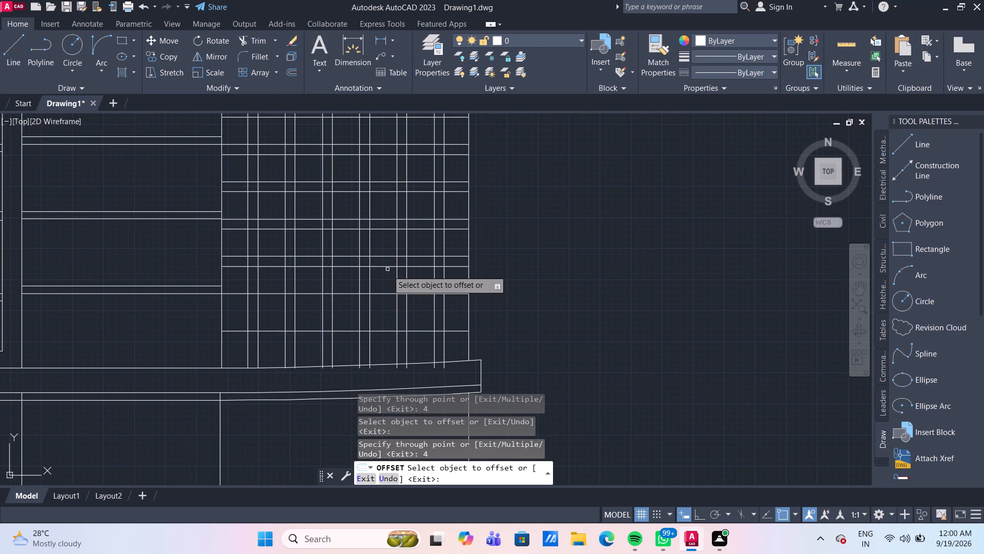
left_click(386, 294)
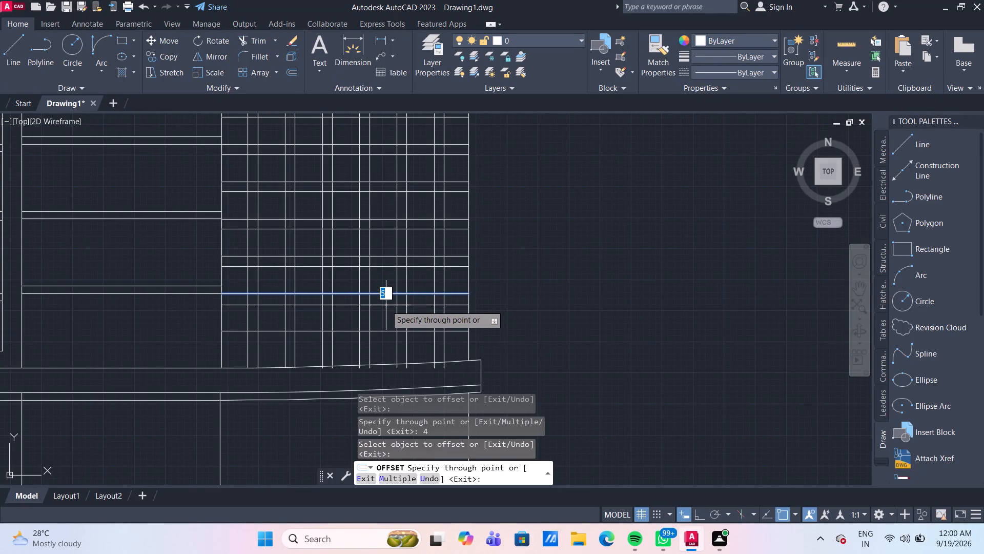
key("4")
key("Return")
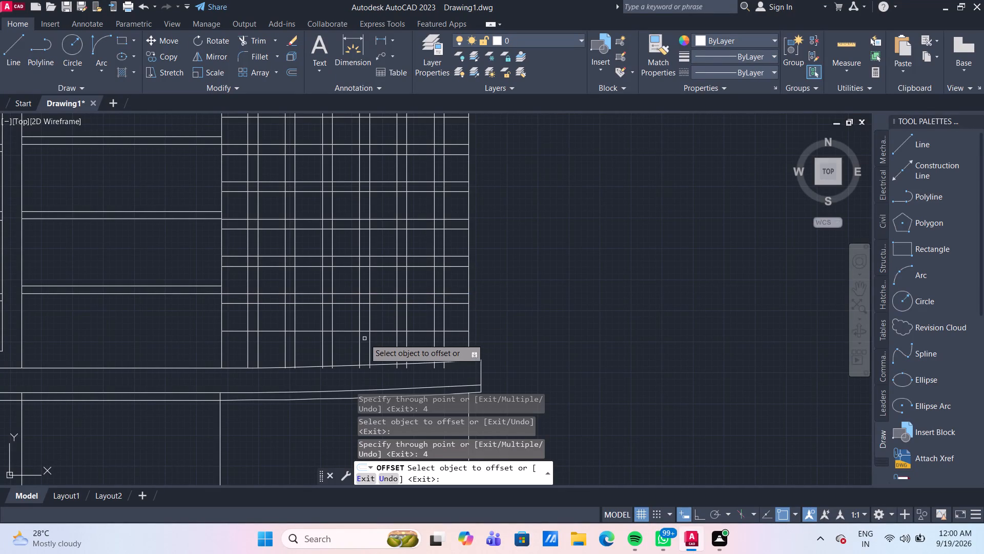
left_click(381, 331)
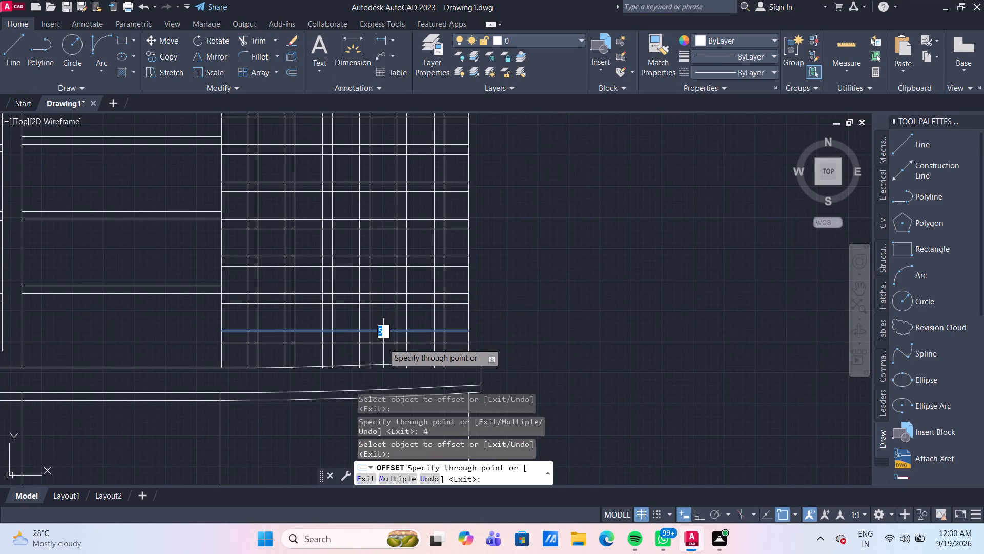
key("4")
key("Return")
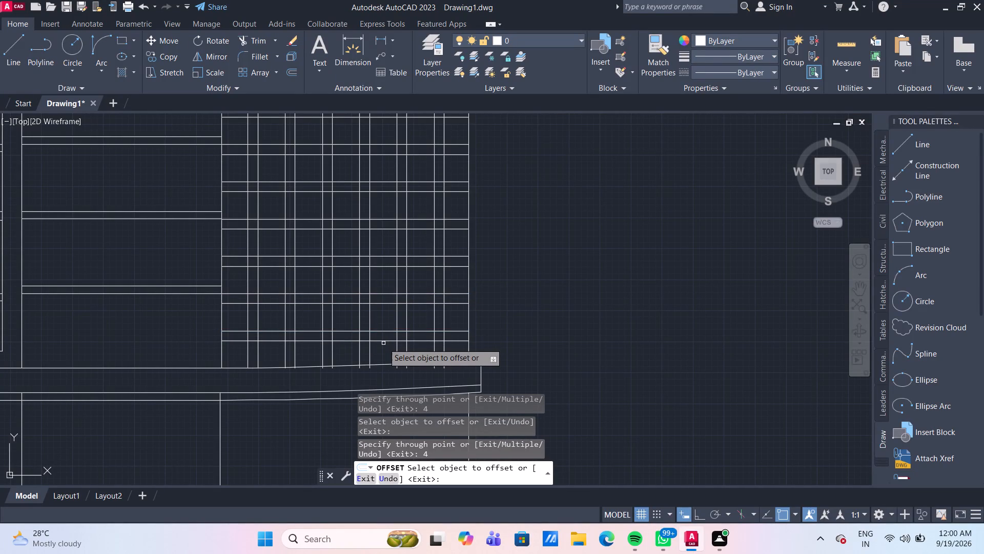
scroll(383, 343, "down", 1)
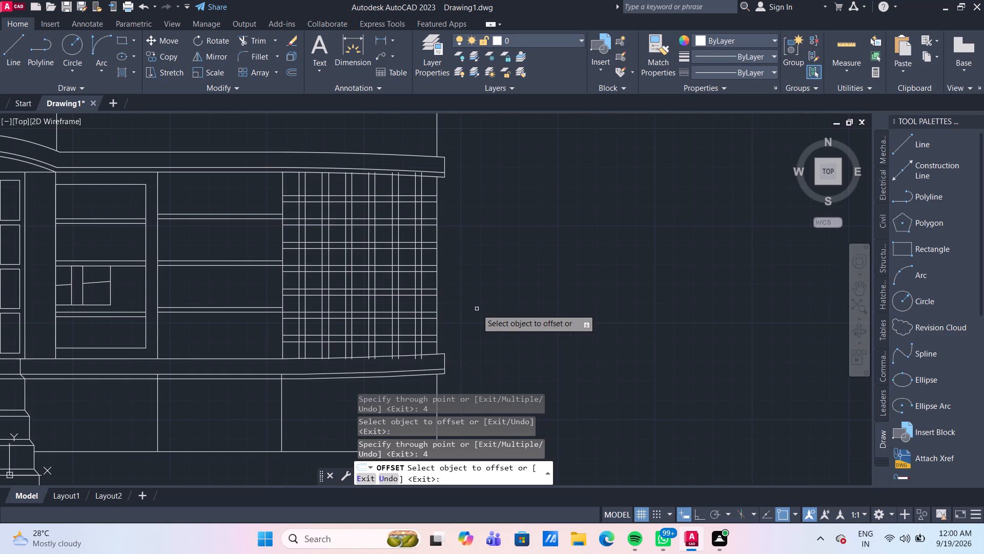
key("Escape")
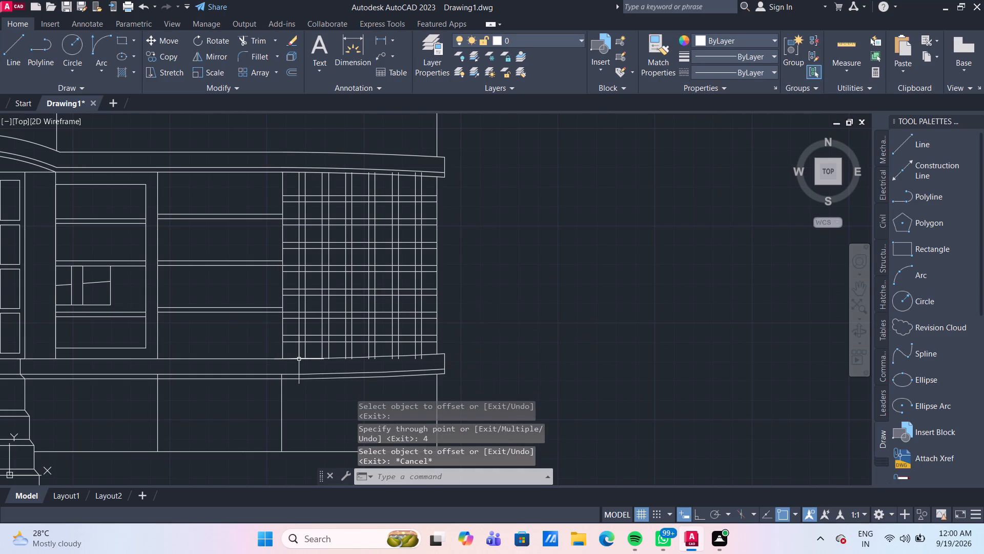
Move all 14 horizontal lines of the strip grid straight up by 2.
scroll(296, 359, "up", 2)
left_click(286, 329)
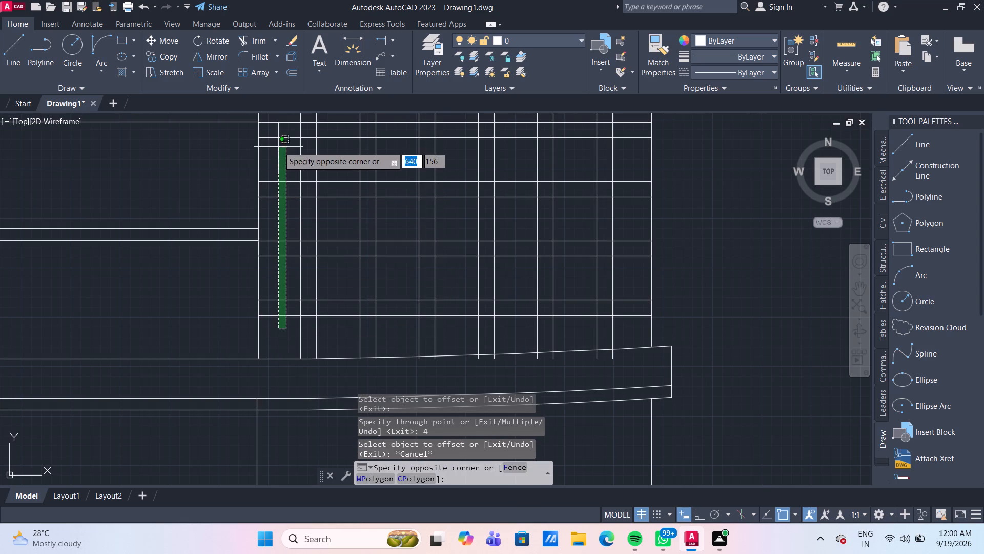
middle_click_drag(278, 147, 295, 235)
middle_click_drag(297, 166, 285, 287)
middle_click_drag(280, 169, 282, 278)
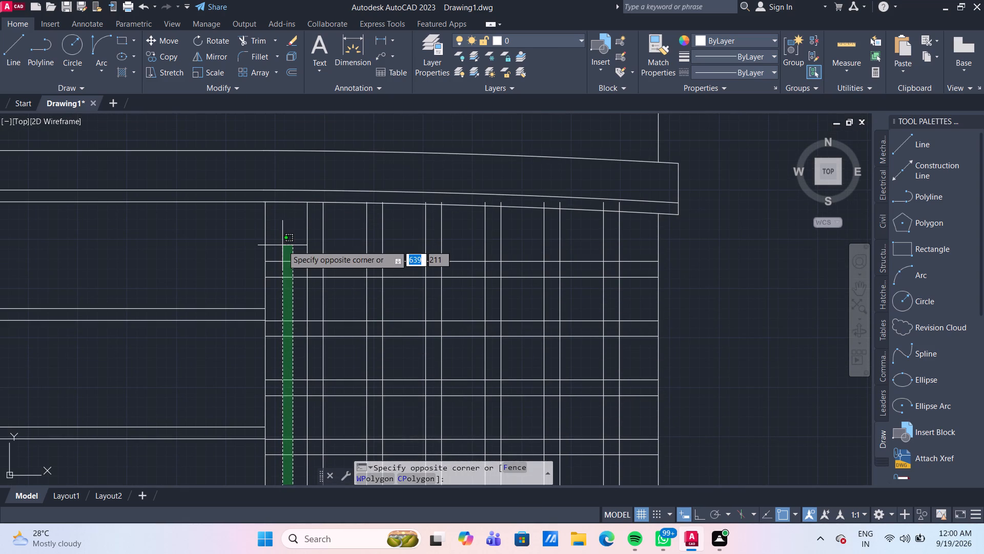
left_click(282, 245)
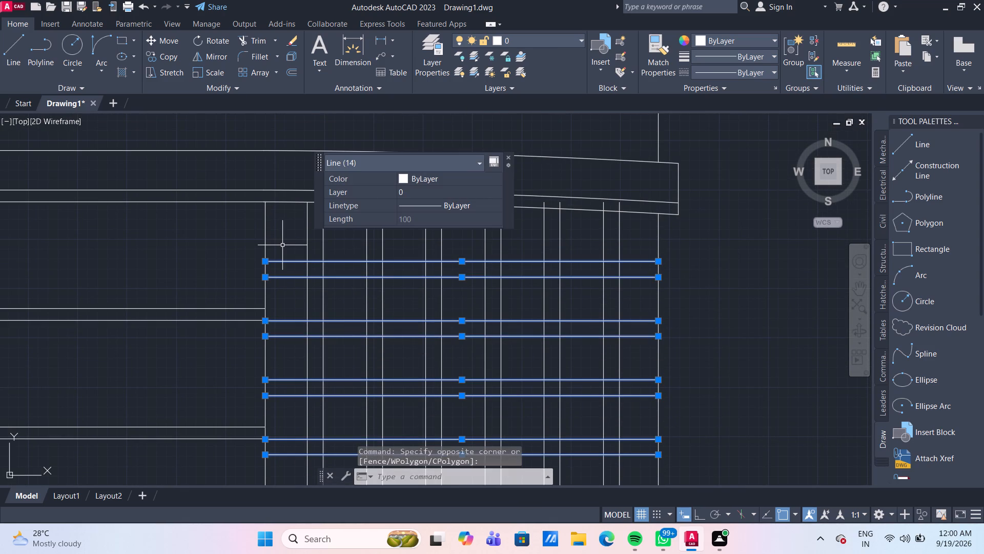
key("m")
key("Return")
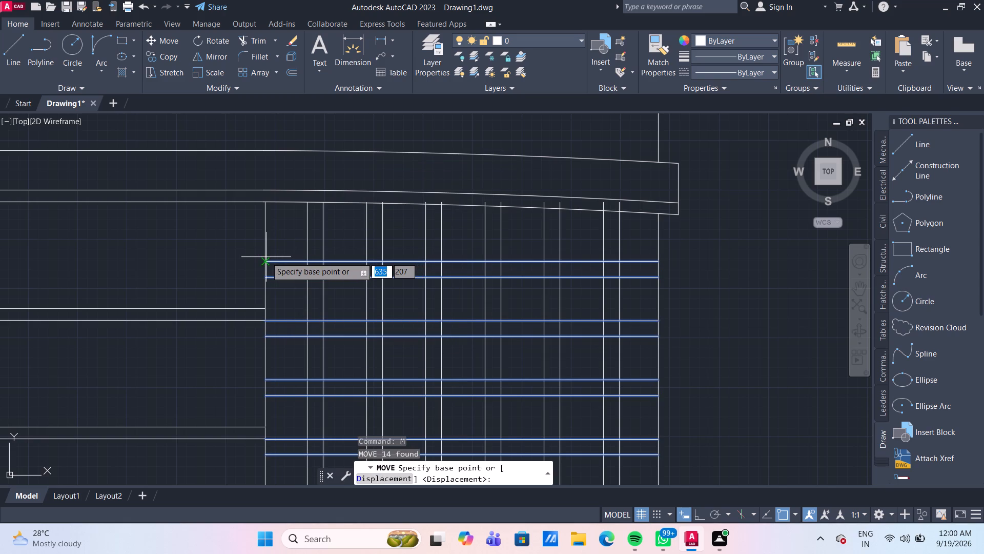
left_click(266, 260)
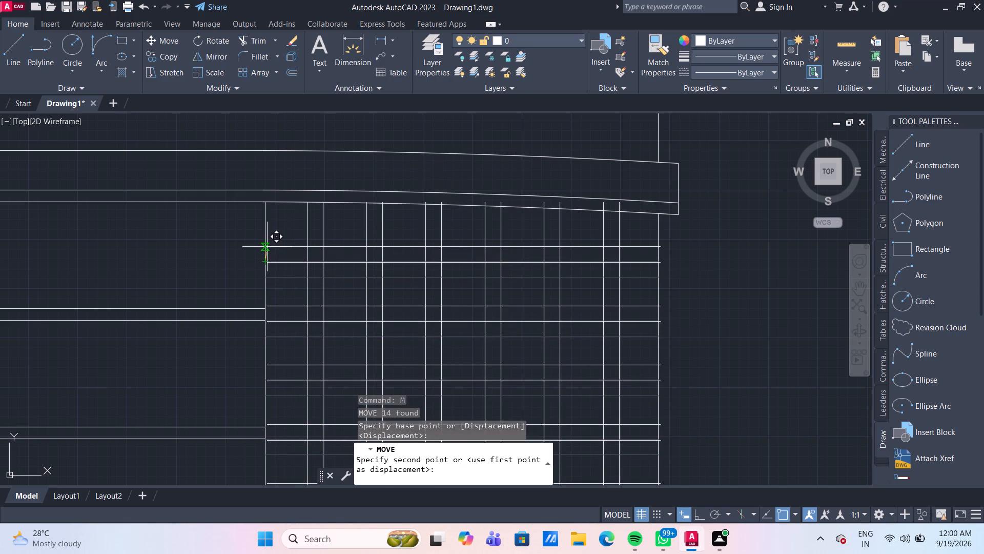
key("2")
key("Return")
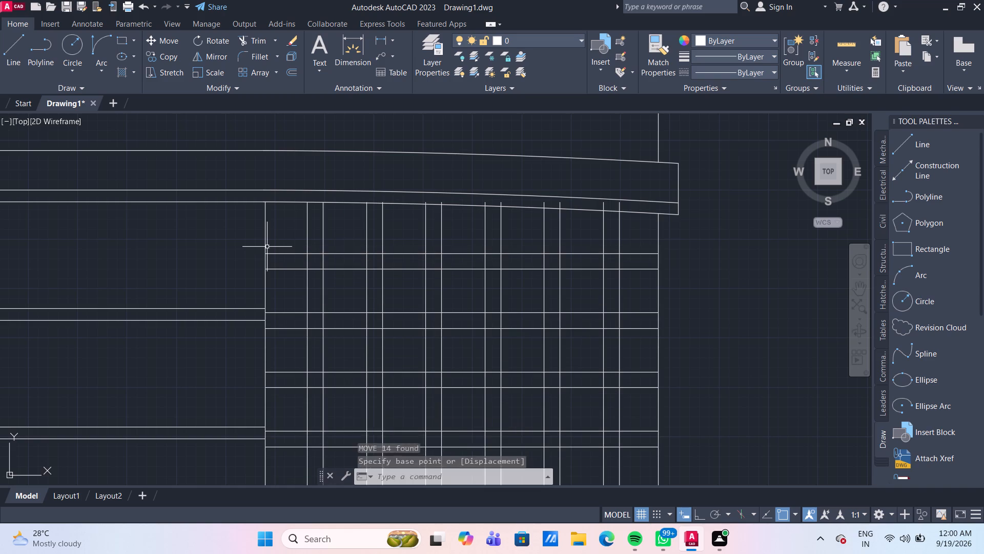
Examine the ground-floor strip grid up close and within the whole front elevation.
scroll(267, 247, "down", 3)
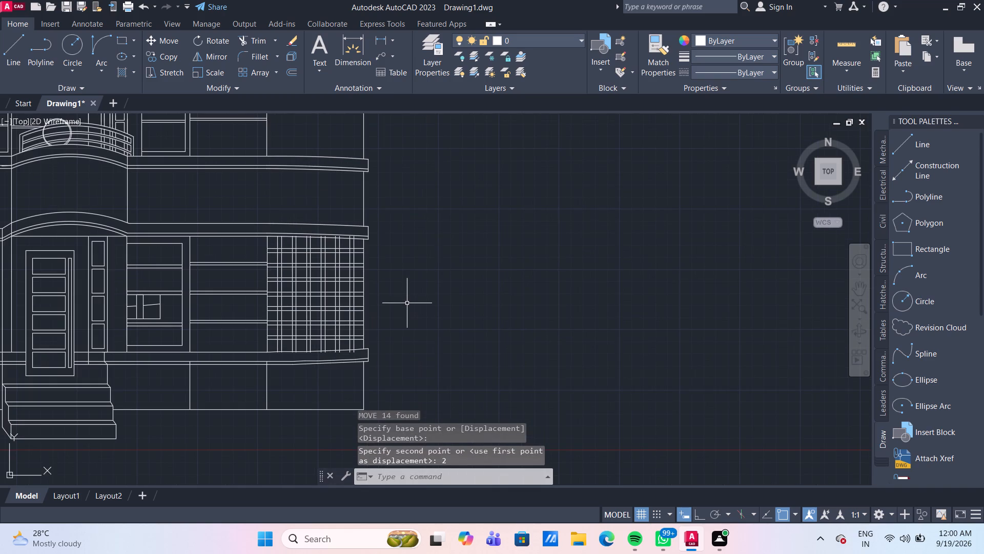
scroll(389, 332, "up", 2)
scroll(391, 331, "down", 3)
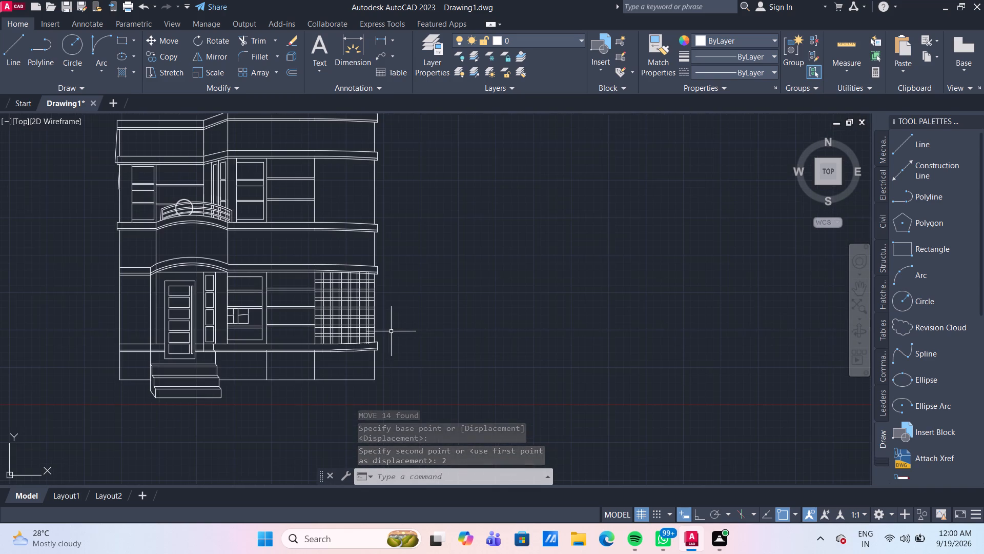
scroll(402, 319, "up", 2)
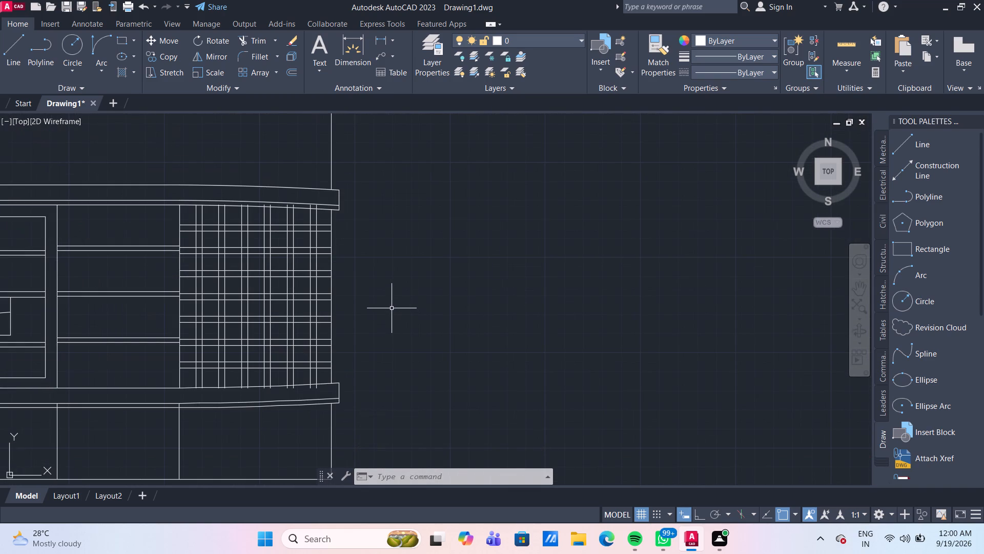
middle_click_drag(391, 308, 421, 289)
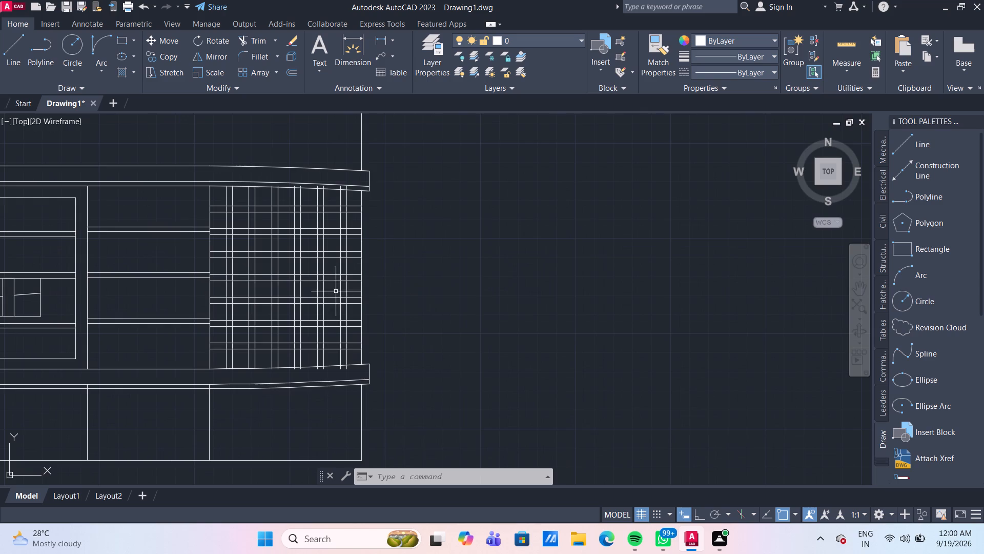
middle_click_drag(344, 286, 354, 270)
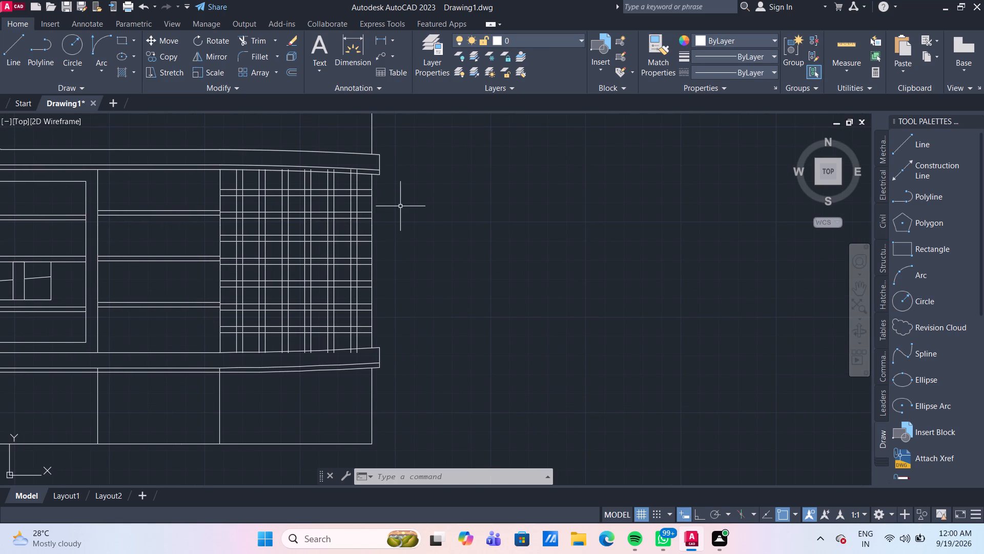
Trim the upper ends of the three rightmost vertical strip pairs where they project past the lowest curve of the slab above the grid.
scroll(402, 206, "up", 1)
middle_click_drag(404, 206, 408, 253)
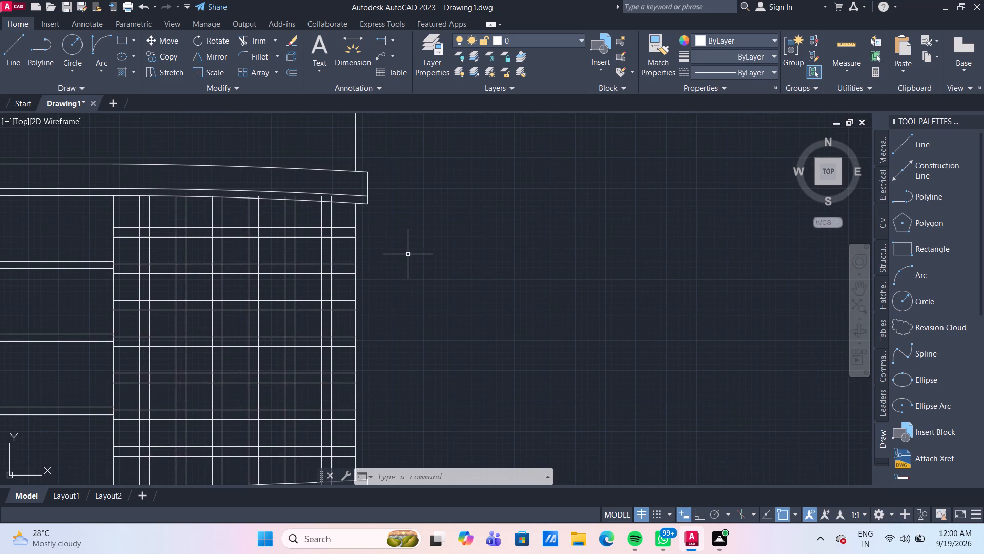
type("tr")
key("Return")
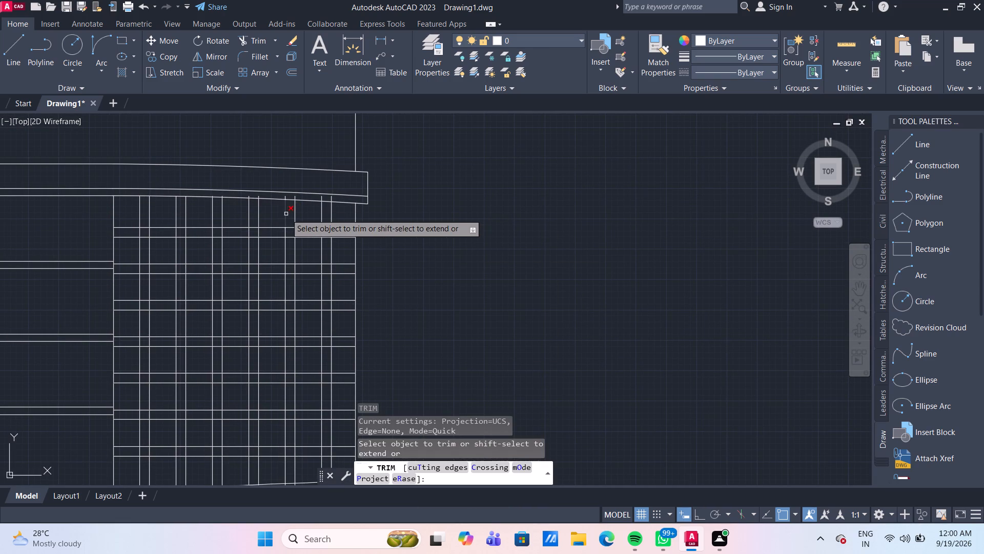
scroll(326, 188, "up", 1)
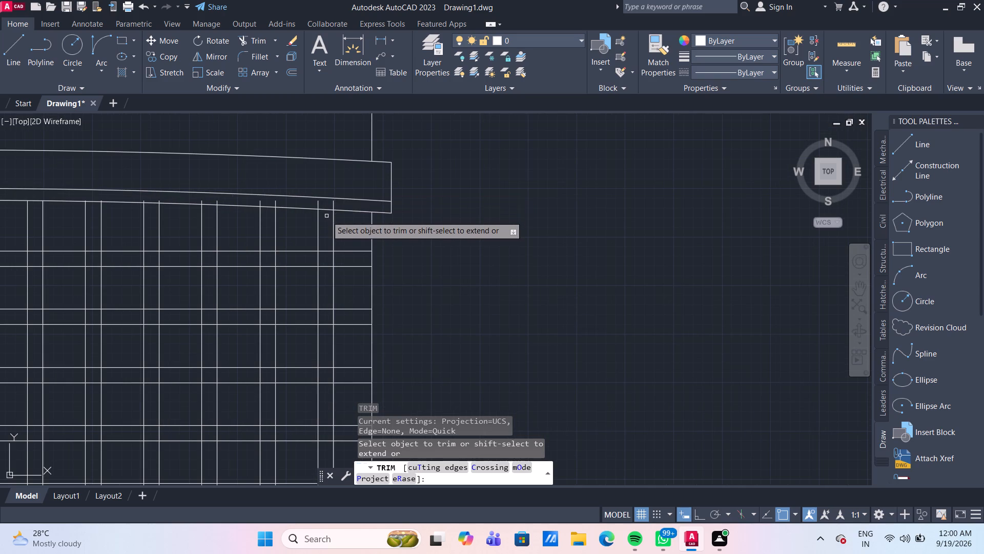
left_click(335, 206)
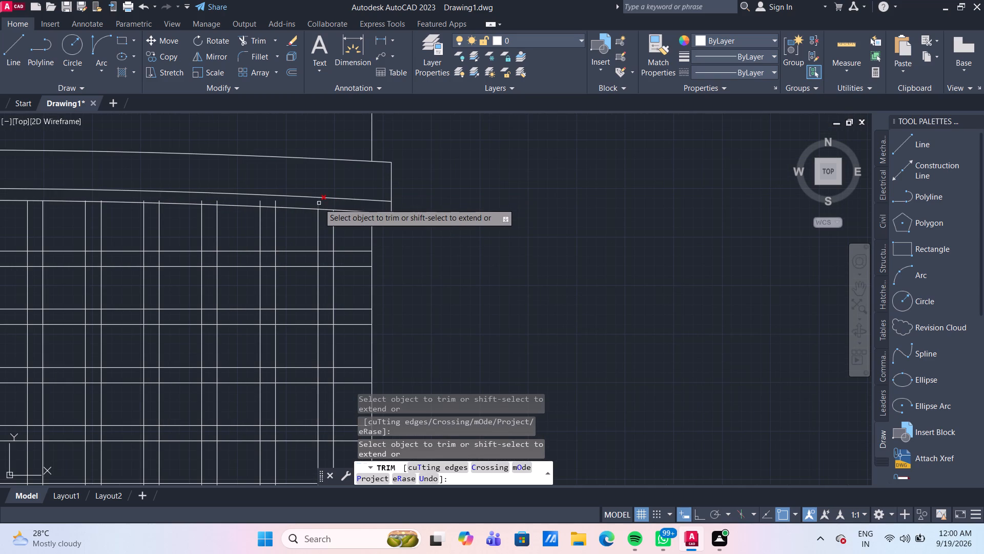
left_click(319, 203)
left_click(276, 204)
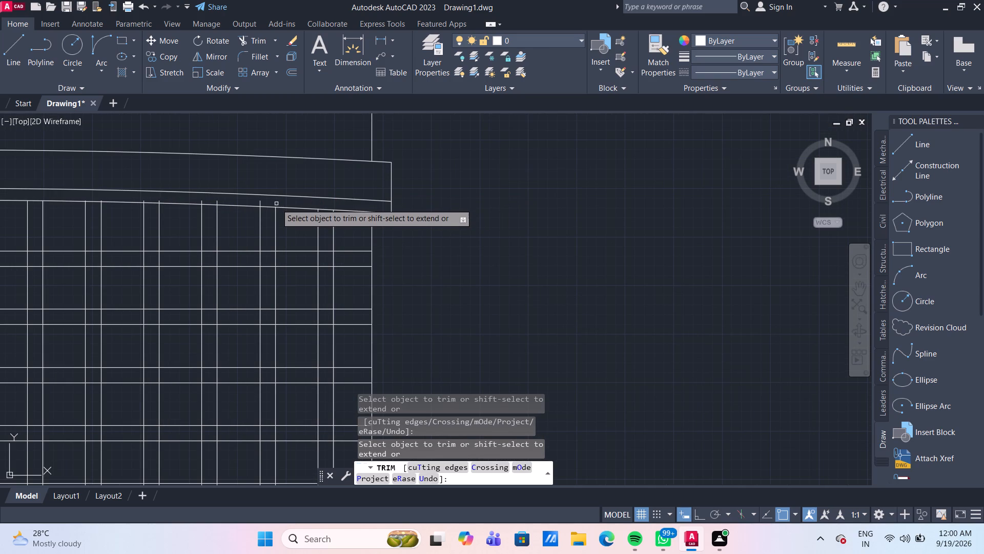
left_click(259, 204)
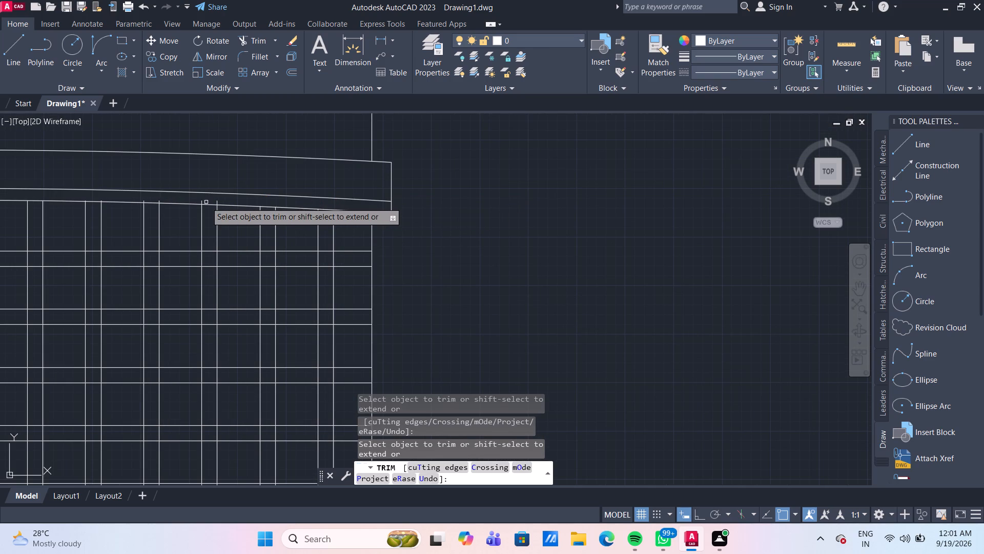
left_click(218, 202)
left_click(201, 200)
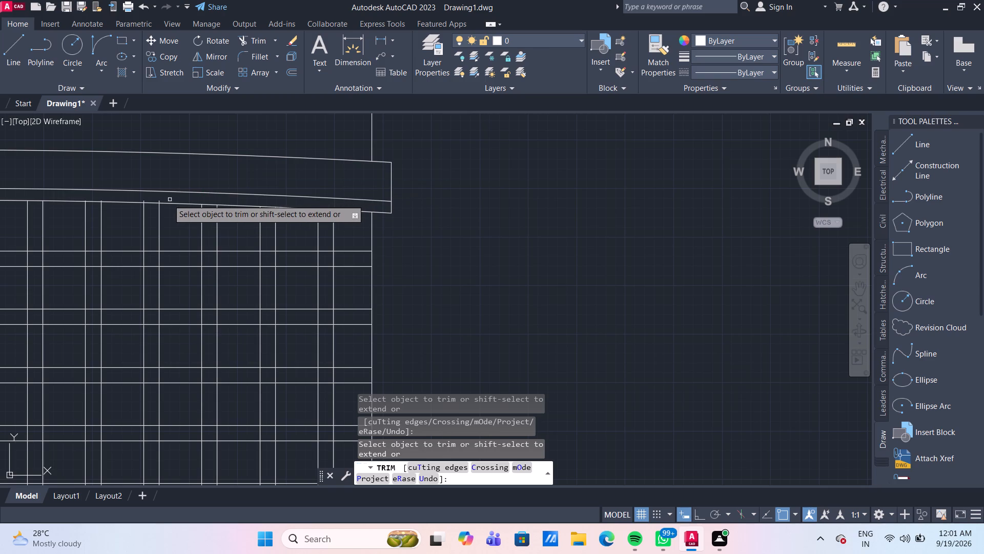
Trim the upper ends of the fourth and fifth vertical strip pairs from the right at the upper slab's lowest curve.
scroll(162, 200, "up", 2)
left_click(151, 205)
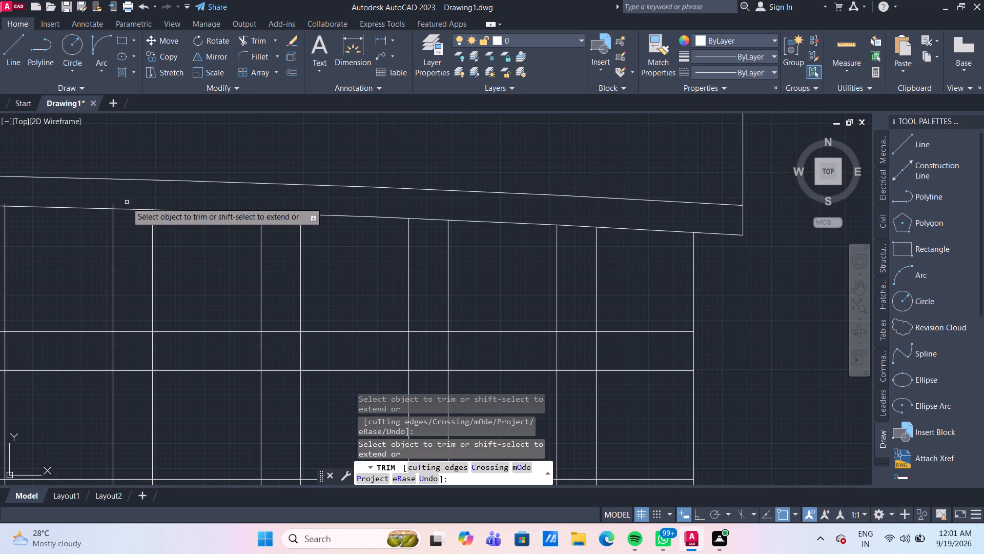
left_click(114, 205)
scroll(92, 214, "down", 1)
middle_click_drag(81, 228, 89, 226)
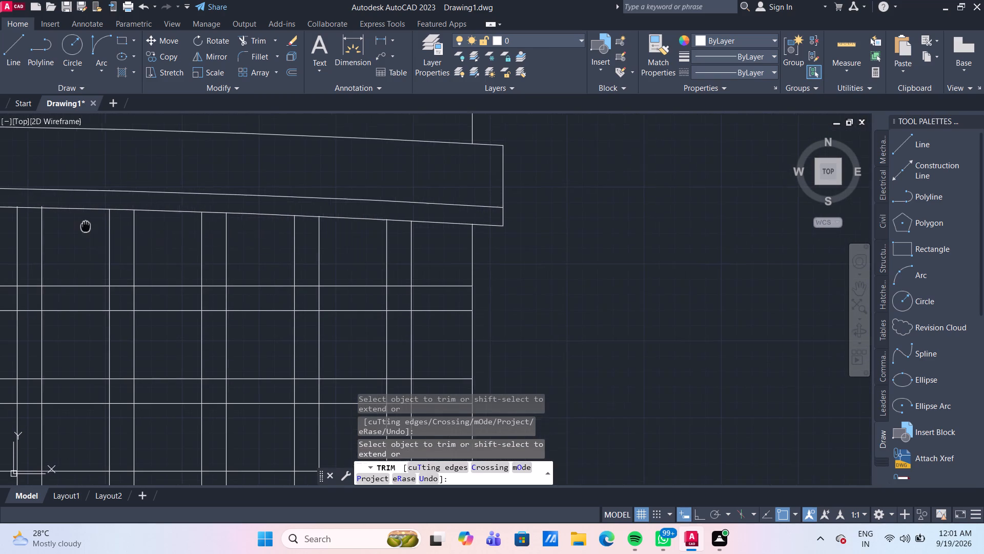
middle_click_drag(89, 226, 222, 258)
scroll(178, 247, "up", 2)
middle_click_drag(178, 247, 223, 260)
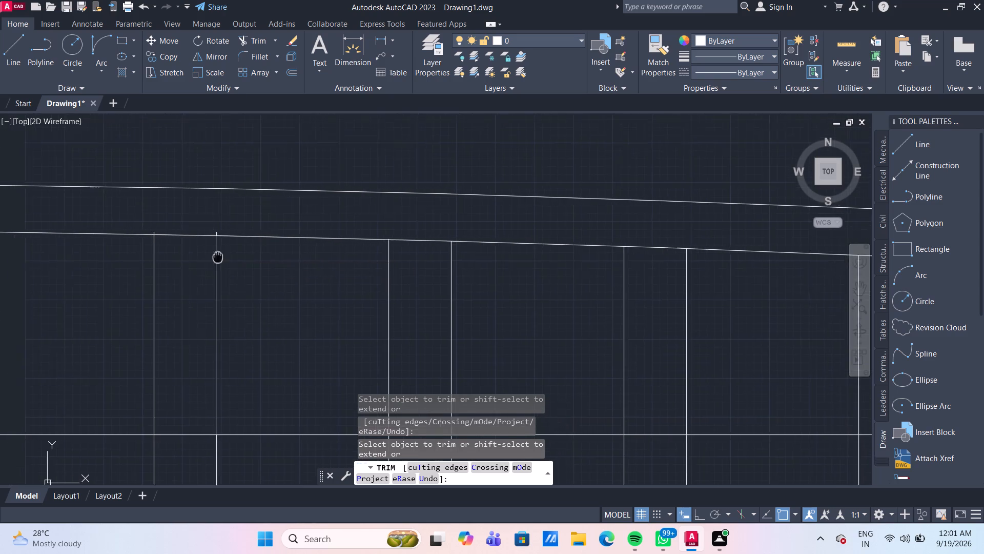
middle_click_drag(223, 260, 237, 270)
scroll(240, 241, "up", 1)
left_click_drag(236, 252, 230, 251)
left_click(135, 251)
scroll(147, 226, "down", 3)
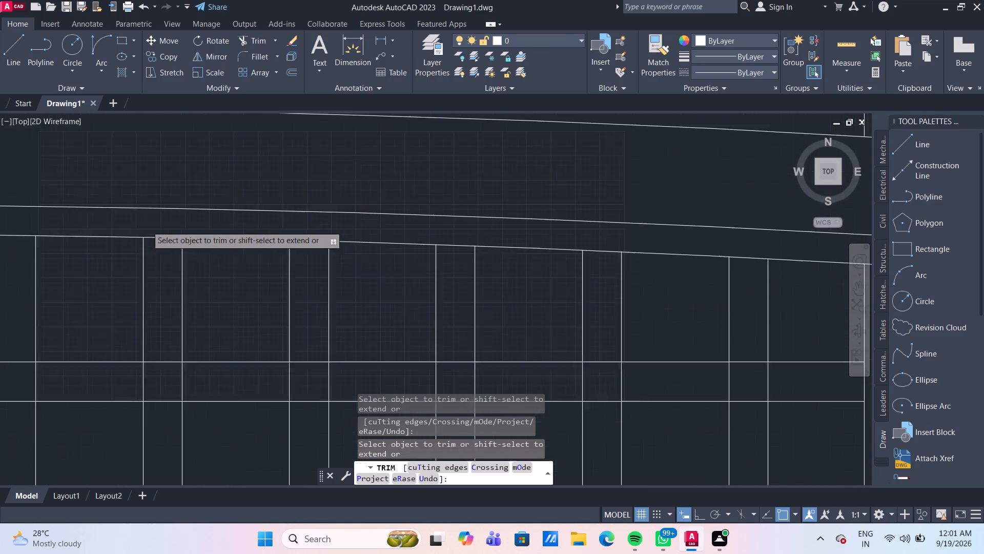
Trim the lower ends of the two rightmost vertical strip pairs where they project past the top curve of the slab below the grid.
scroll(235, 284, "down", 2)
middle_click_drag(322, 331, 322, 304)
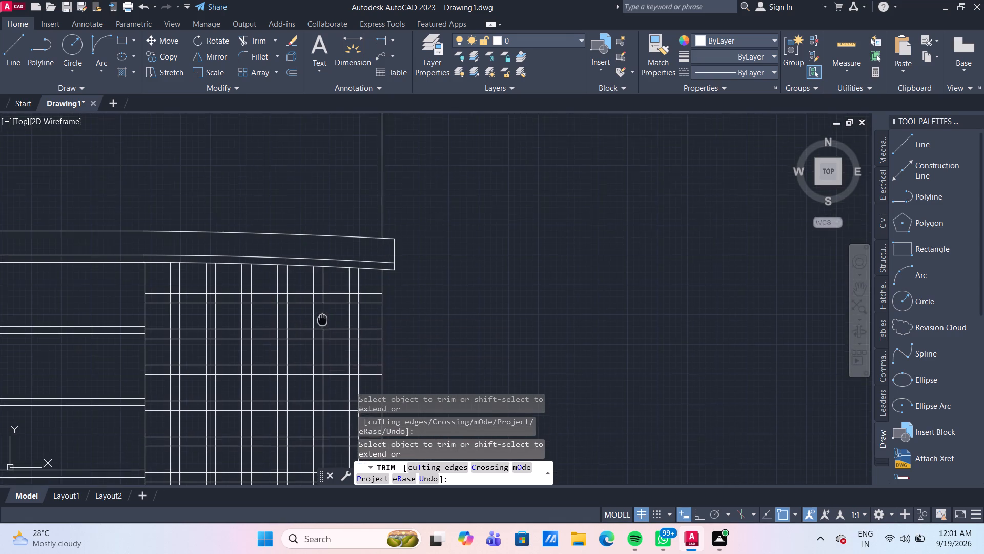
middle_click_drag(322, 304, 315, 212)
middle_click_drag(329, 353, 302, 217)
scroll(305, 234, "up", 1)
middle_click_drag(318, 345, 317, 289)
scroll(324, 311, "up", 1)
left_click_drag(341, 294, 334, 292)
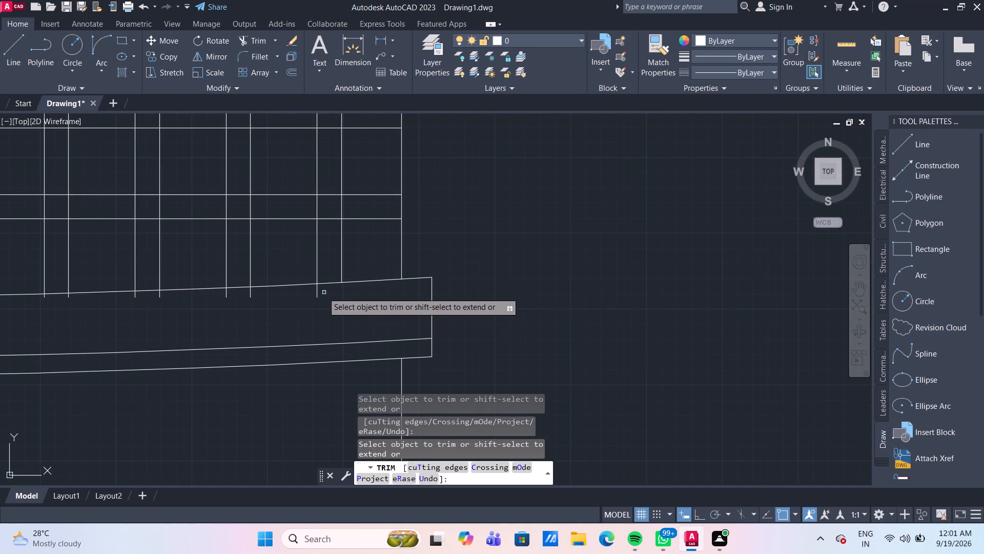
left_click_drag(317, 292, 313, 292)
left_click(252, 296)
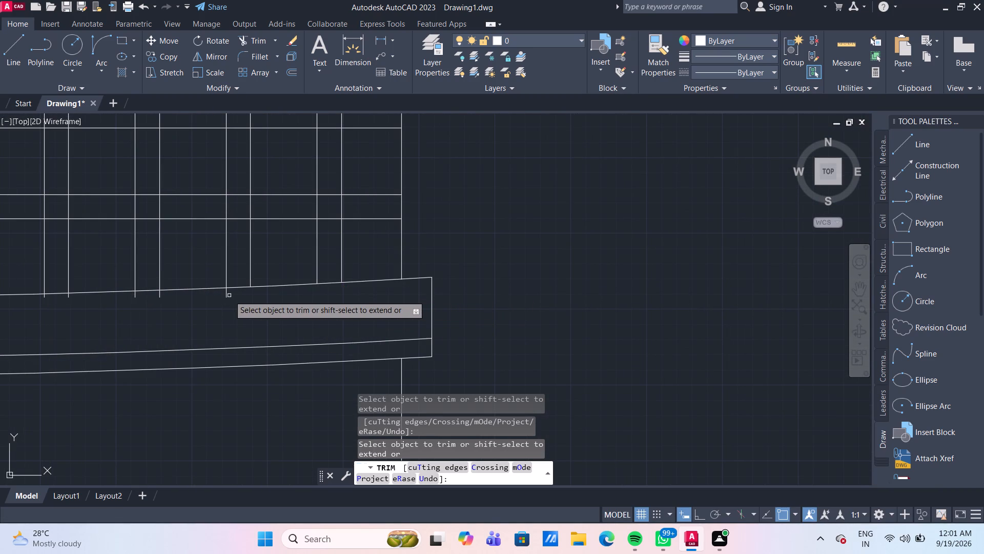
left_click(225, 295)
Trim the lower ends of the third, fourth and fifth vertical strip pairs from the right at the lower slab's top curve.
scroll(203, 309, "down", 1)
middle_click_drag(203, 309, 286, 307)
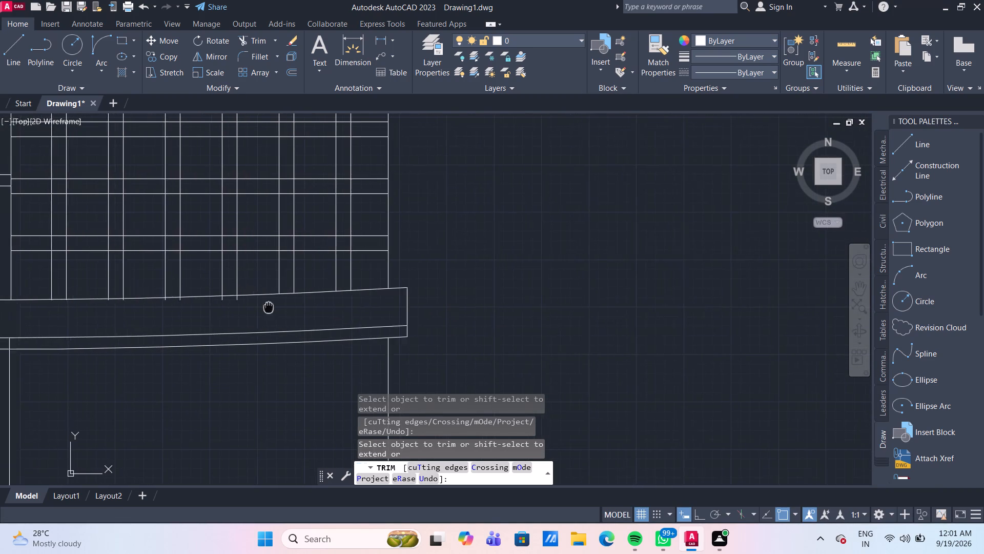
middle_click_drag(286, 307, 301, 307)
scroll(262, 304, "up", 1)
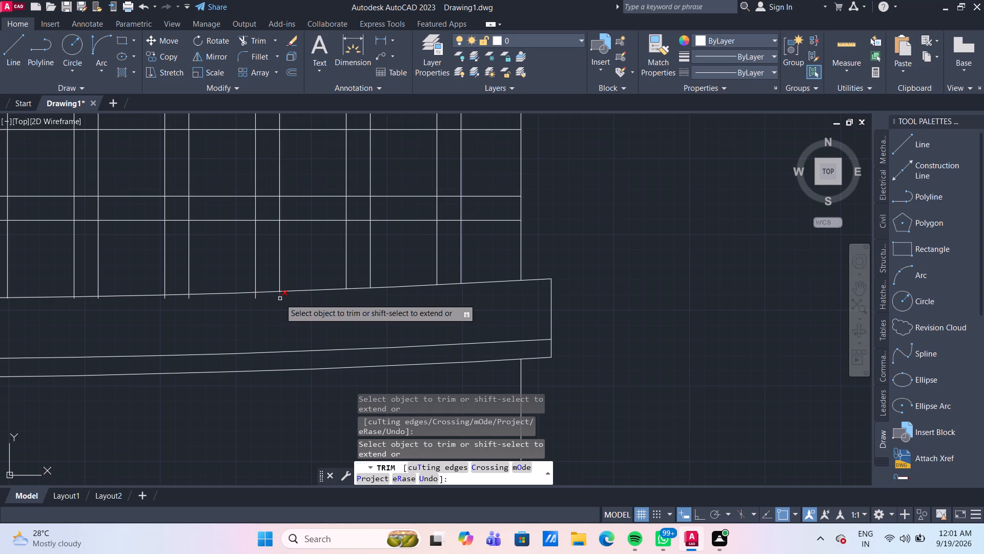
left_click(280, 299)
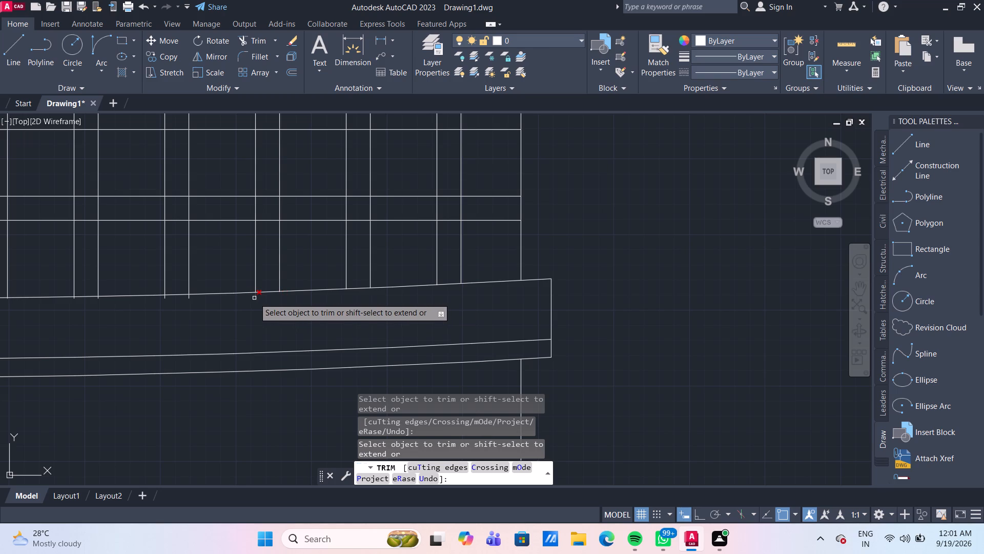
left_click(254, 298)
left_click(190, 300)
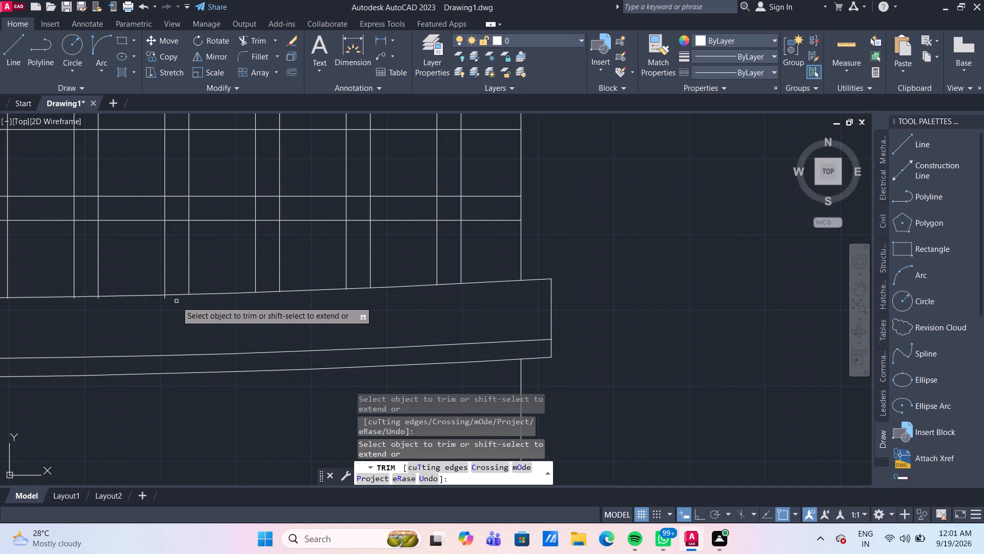
left_click_drag(163, 298, 164, 305)
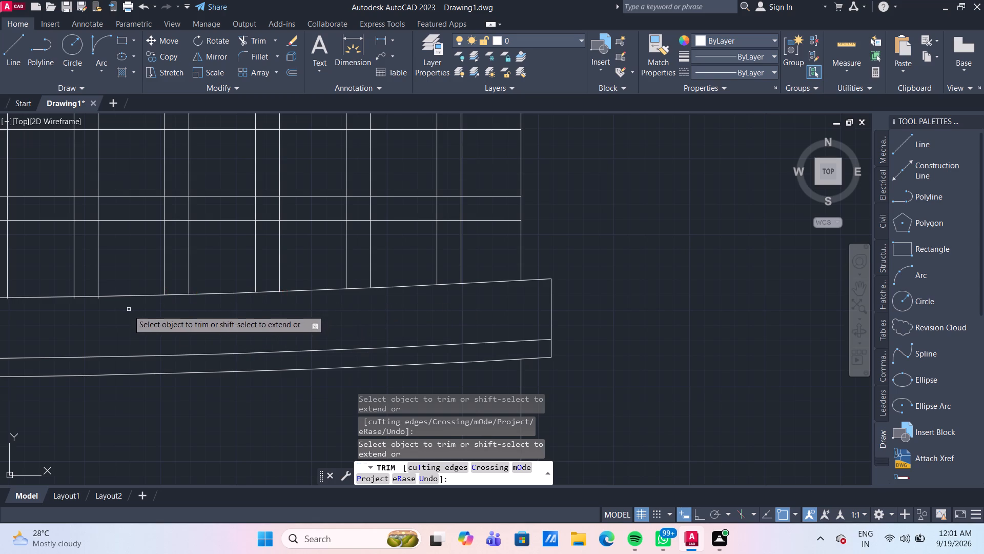
middle_click_drag(127, 311, 331, 326)
scroll(331, 326, "down", 1)
scroll(290, 327, "up", 2)
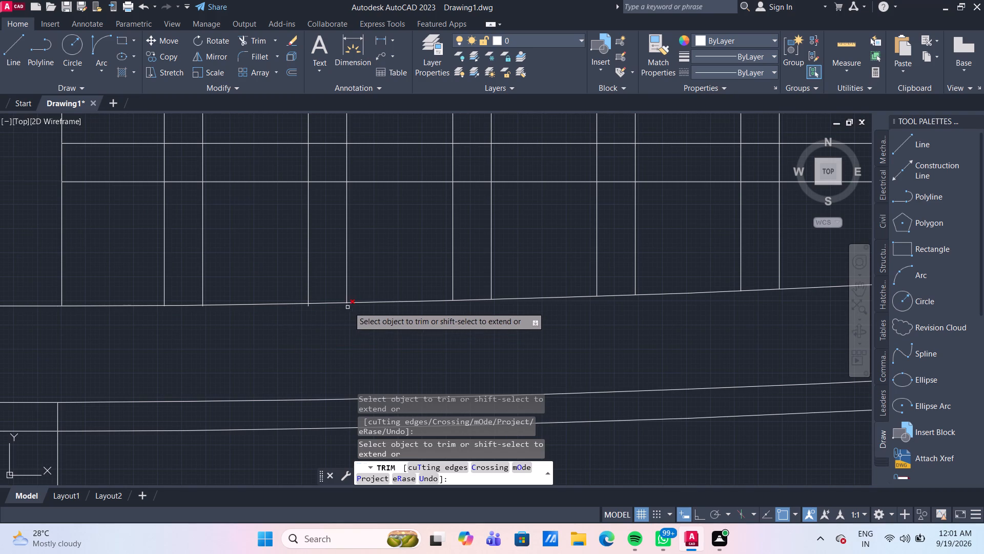
left_click_drag(346, 306, 337, 308)
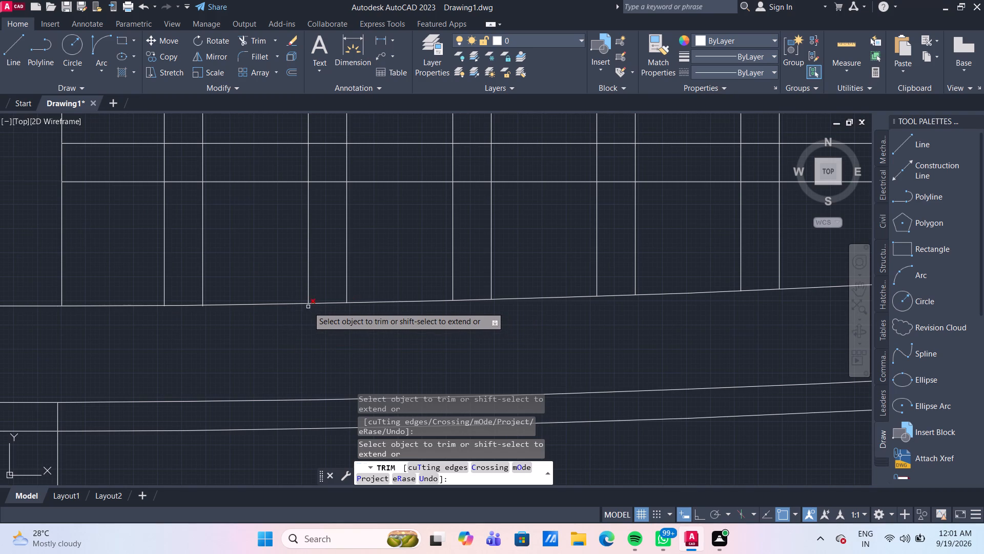
left_click(308, 307)
Trim the vertical strip lines out of the two lowest horizontal bands of the grid, using a fence across each band.
scroll(320, 320, "down", 3)
scroll(277, 280, "up", 1)
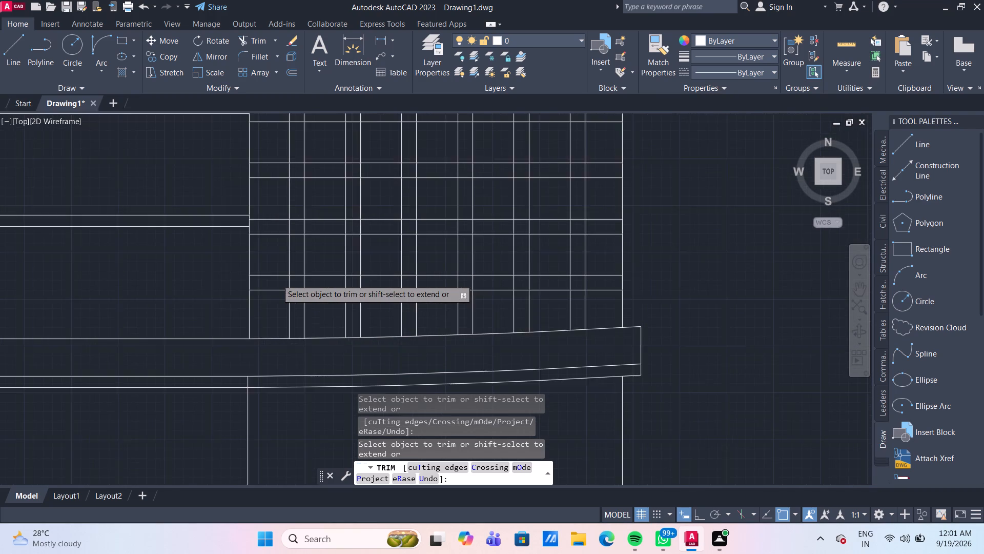
scroll(277, 280, "up", 1)
scroll(275, 284, "down", 1)
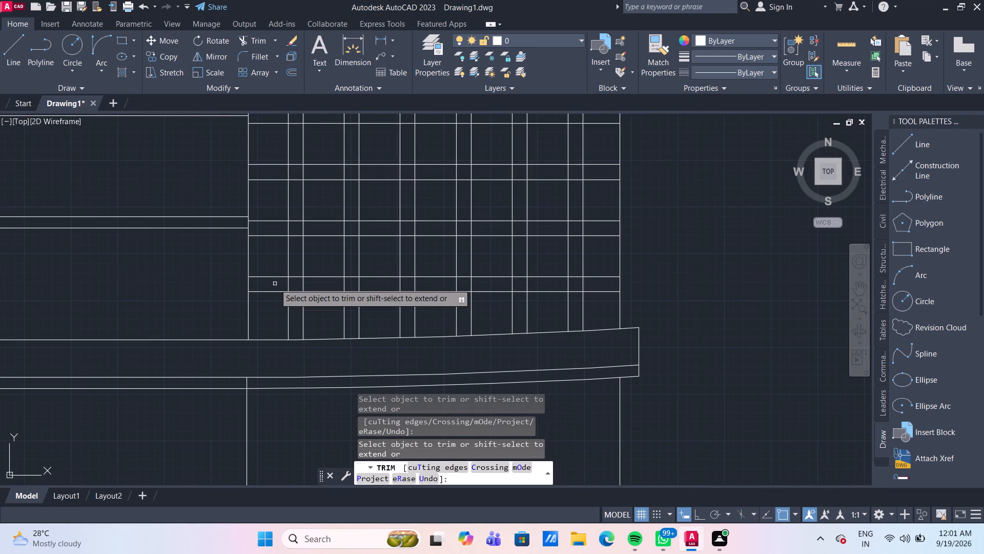
left_click(275, 284)
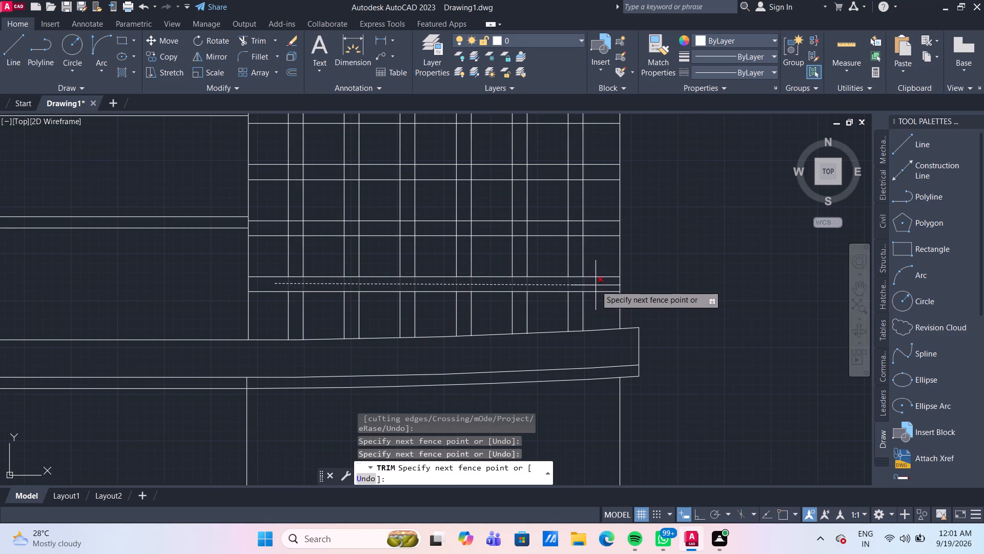
left_click(594, 286)
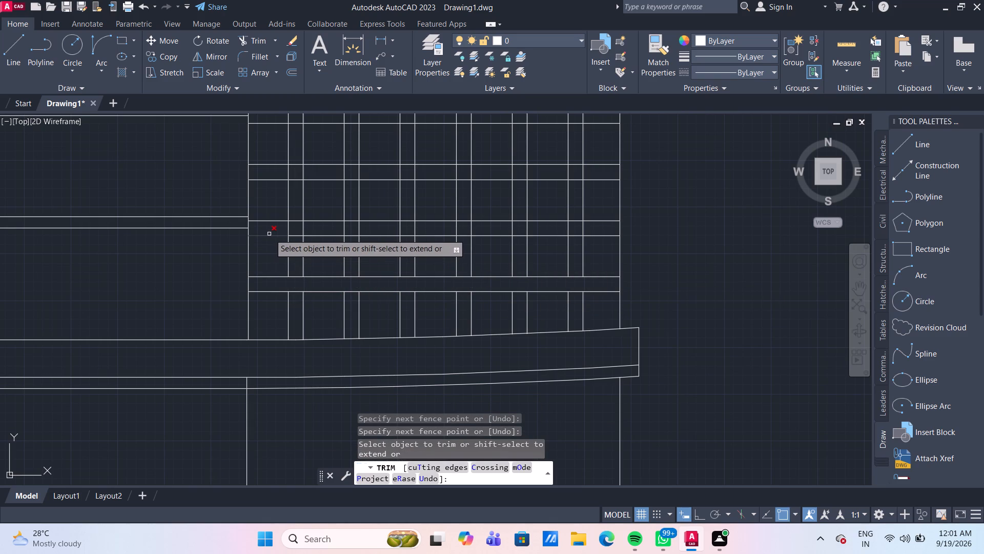
left_click_drag(278, 228, 295, 231)
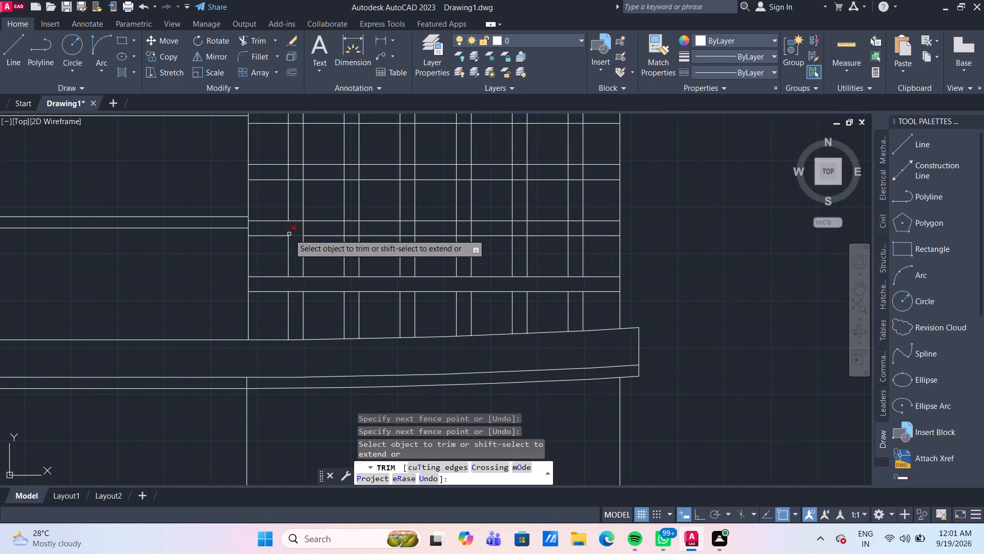
left_click(283, 229)
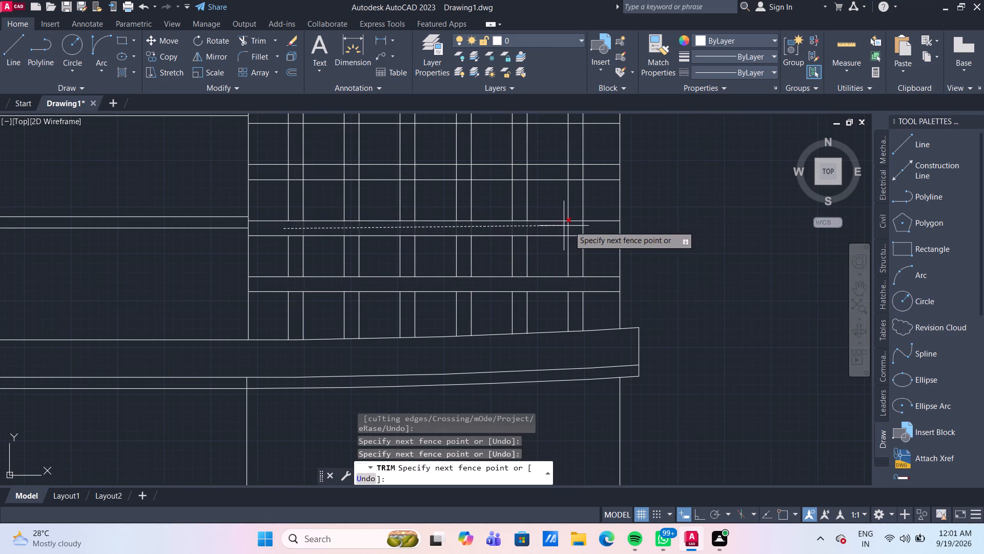
left_click(593, 230)
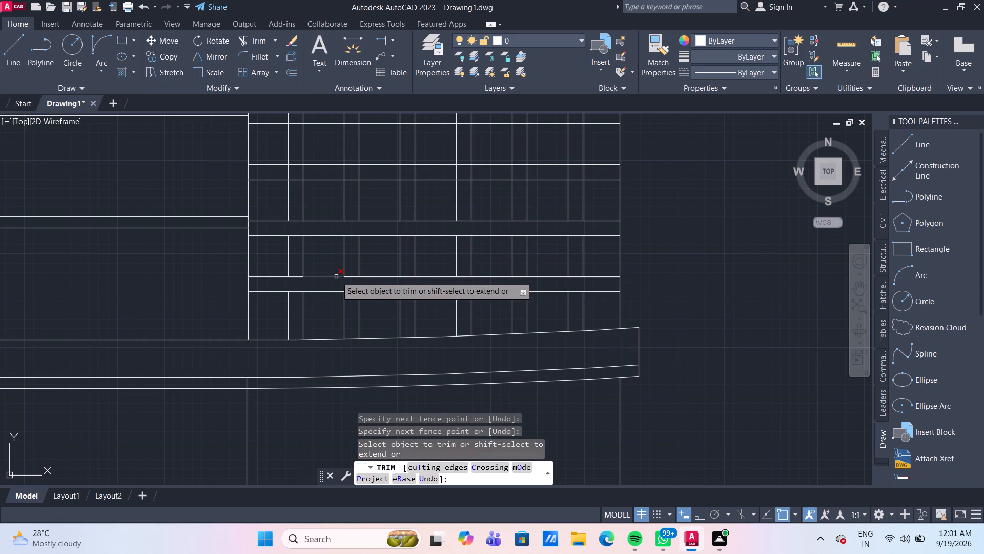
Fence-trim the vertical strip lines inside the third, fourth and fifth horizontal bands of the grid, counted from the bottom.
middle_click_drag(517, 197, 473, 276)
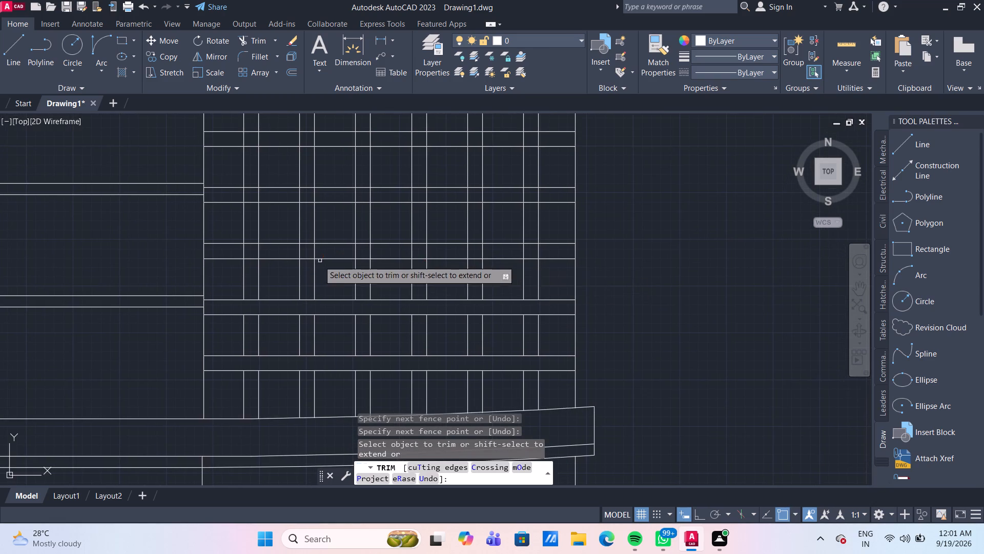
scroll(319, 261, "down", 1)
left_click(259, 255)
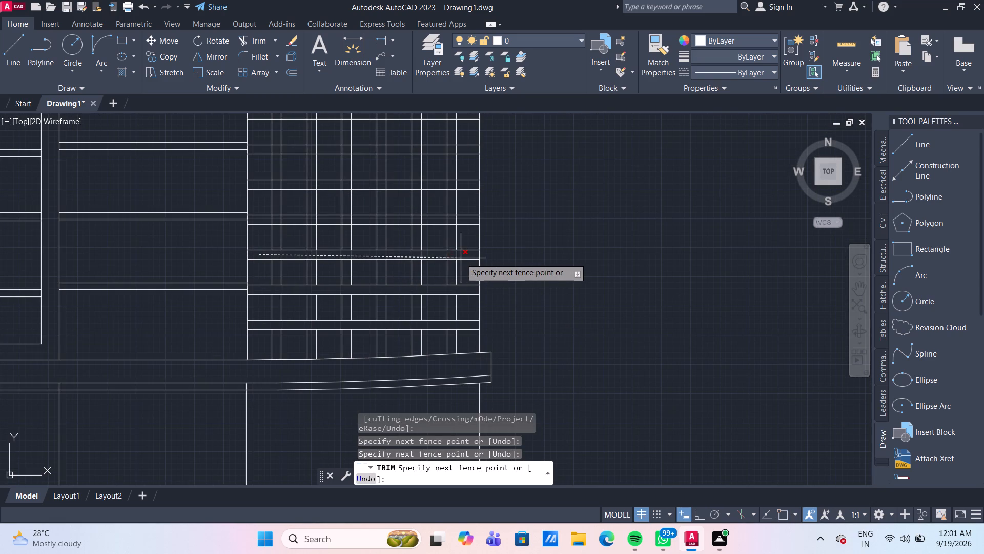
left_click(473, 255)
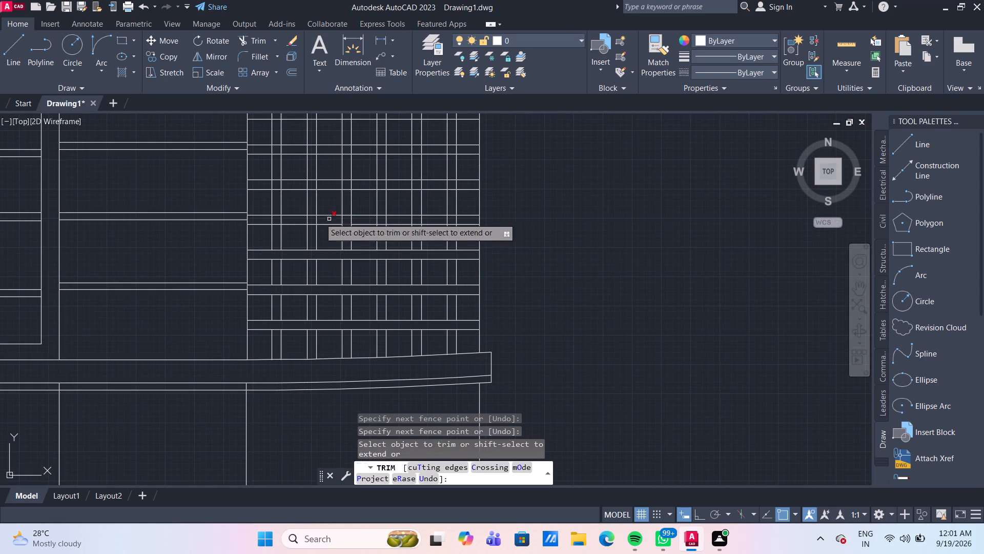
left_click(264, 220)
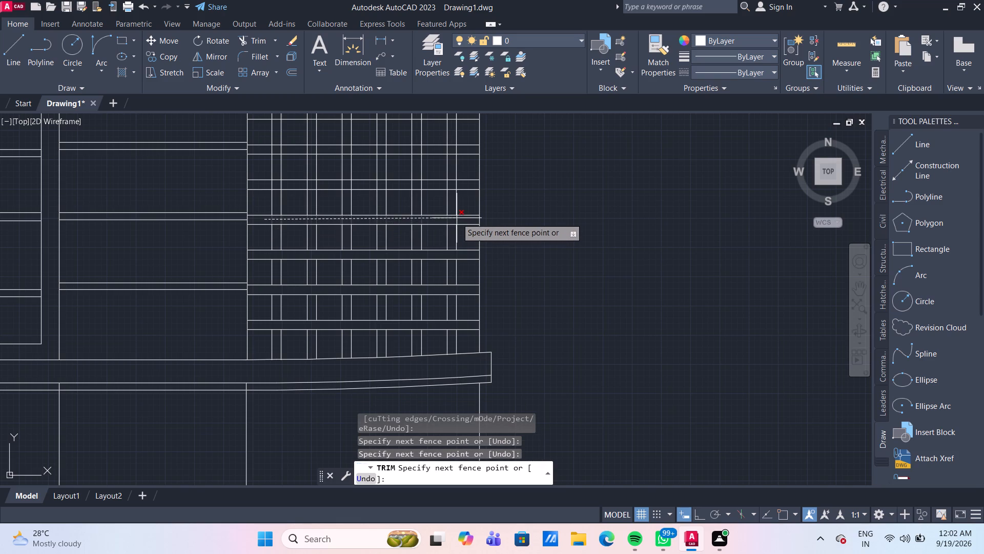
left_click(462, 221)
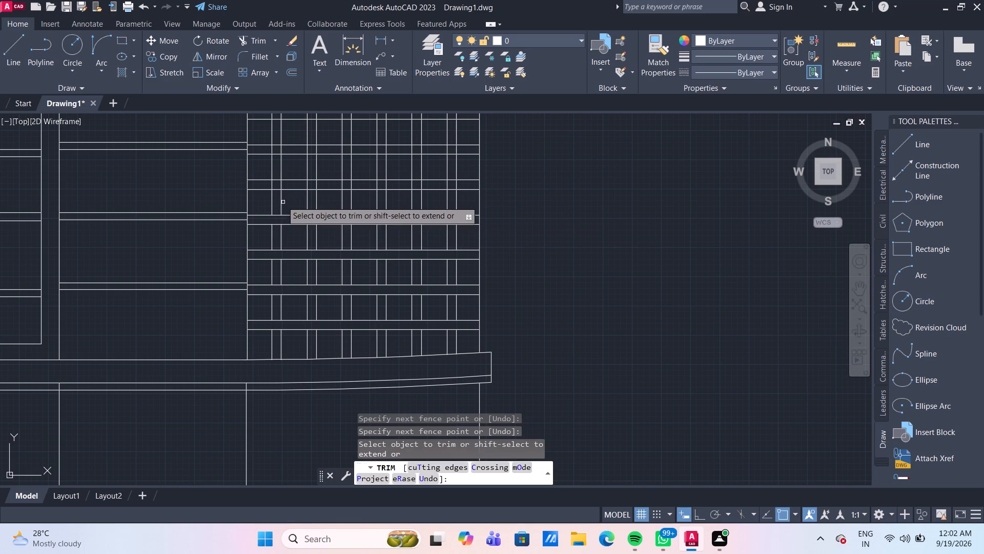
left_click(264, 185)
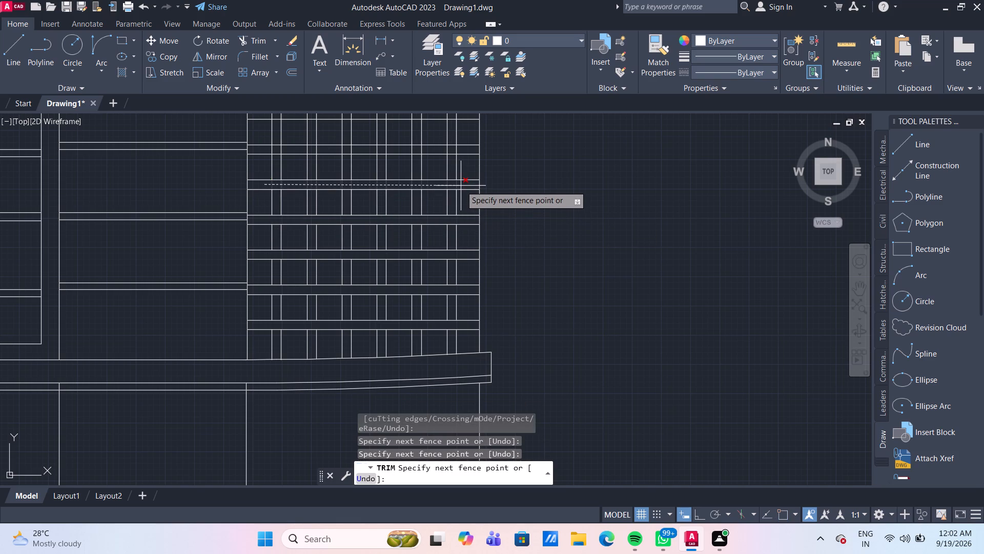
left_click(461, 186)
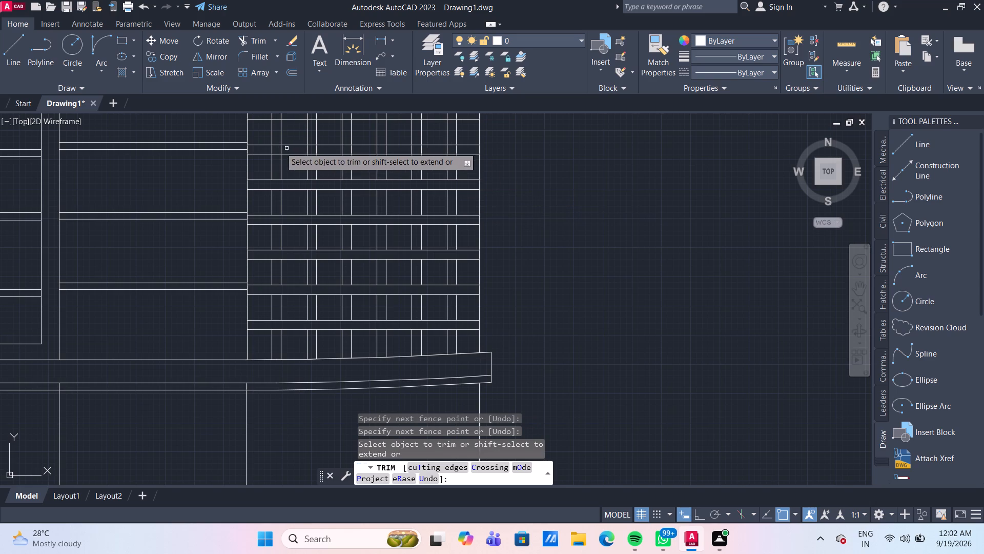
Fence-trim the vertical strip lines inside the sixth horizontal band of the grid, counted from the bottom.
left_click(258, 149)
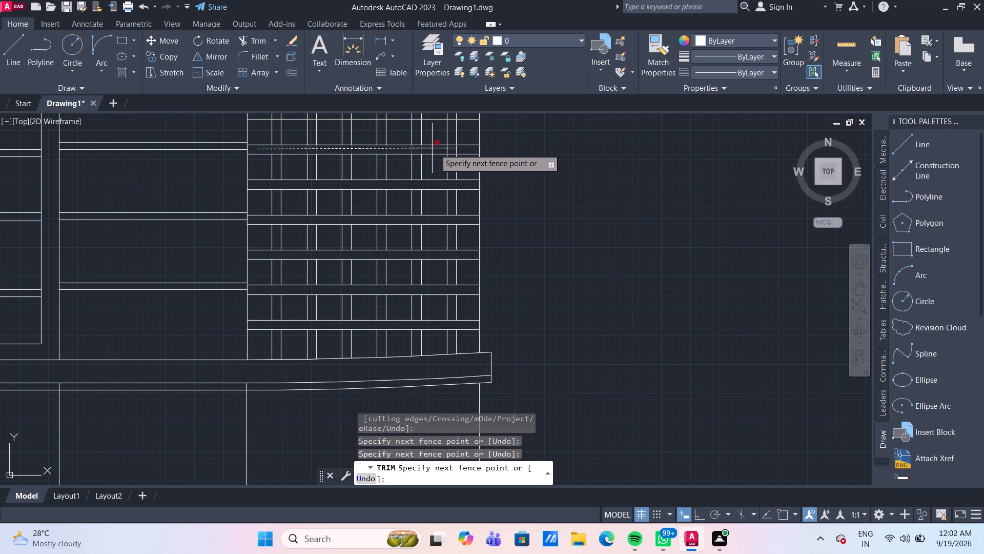
left_click(459, 151)
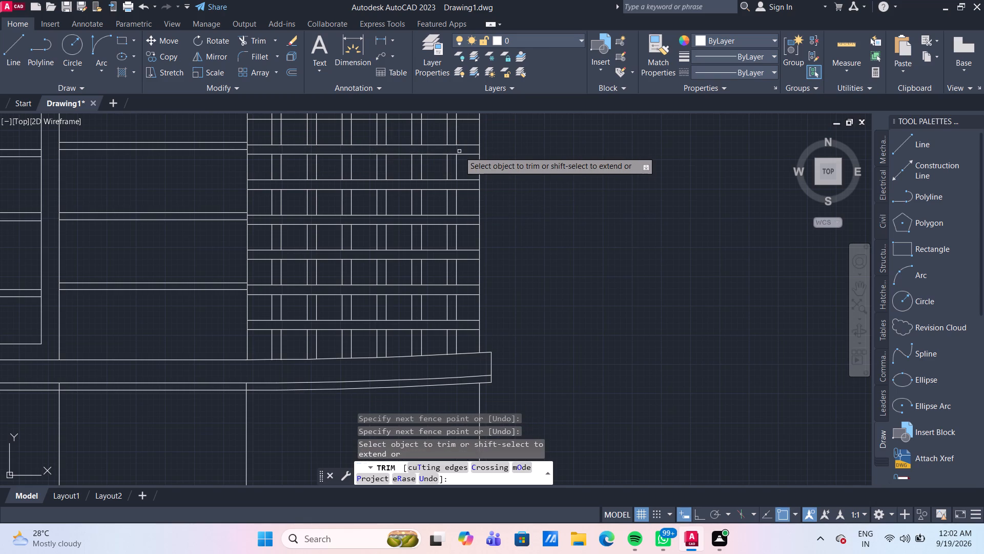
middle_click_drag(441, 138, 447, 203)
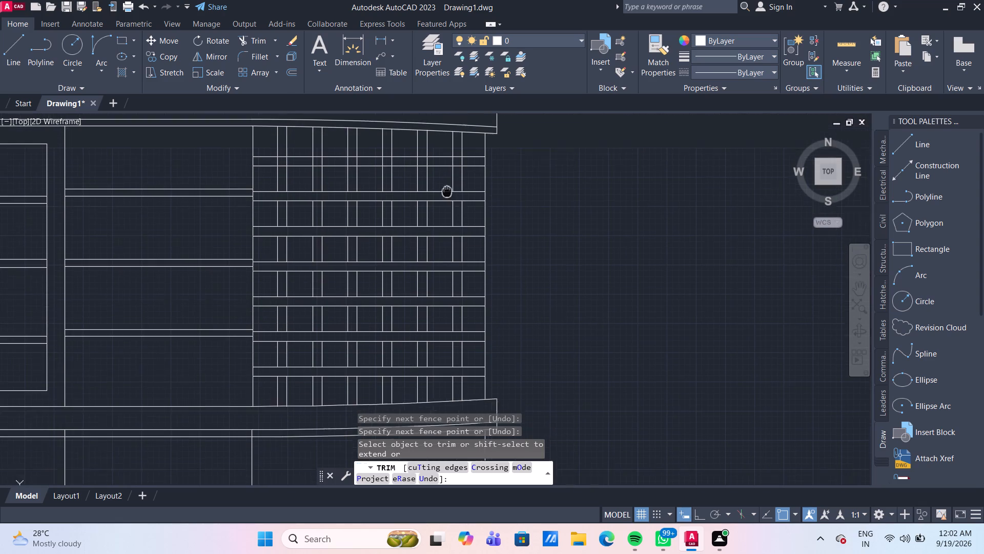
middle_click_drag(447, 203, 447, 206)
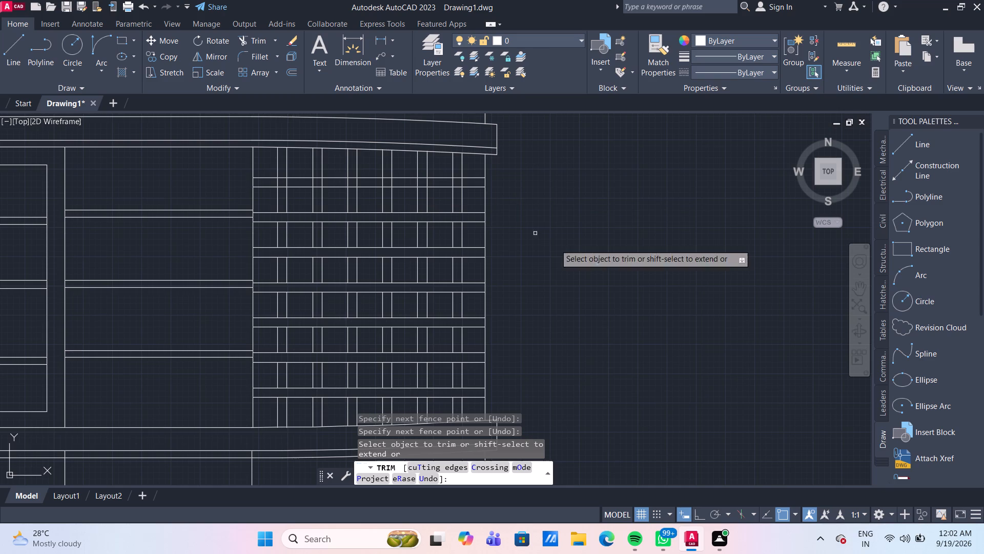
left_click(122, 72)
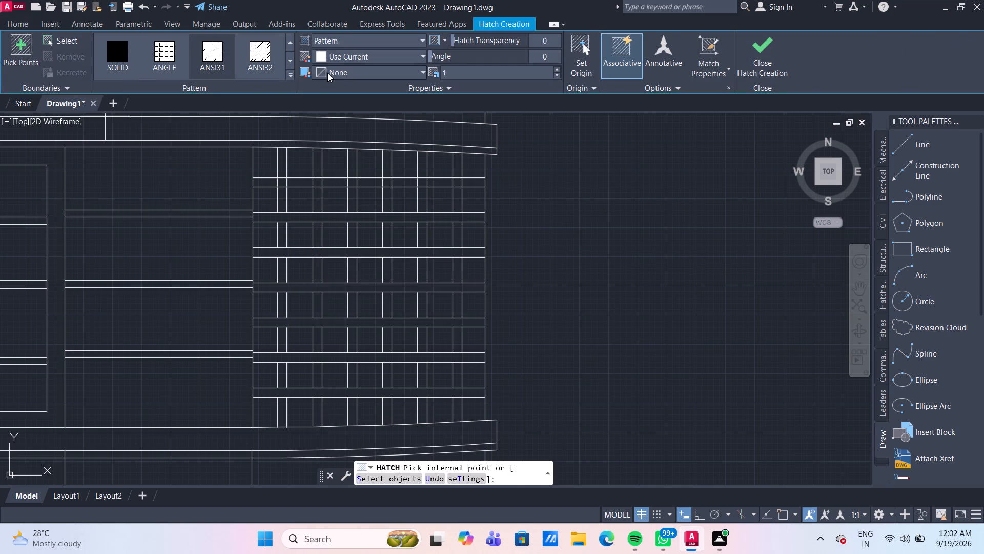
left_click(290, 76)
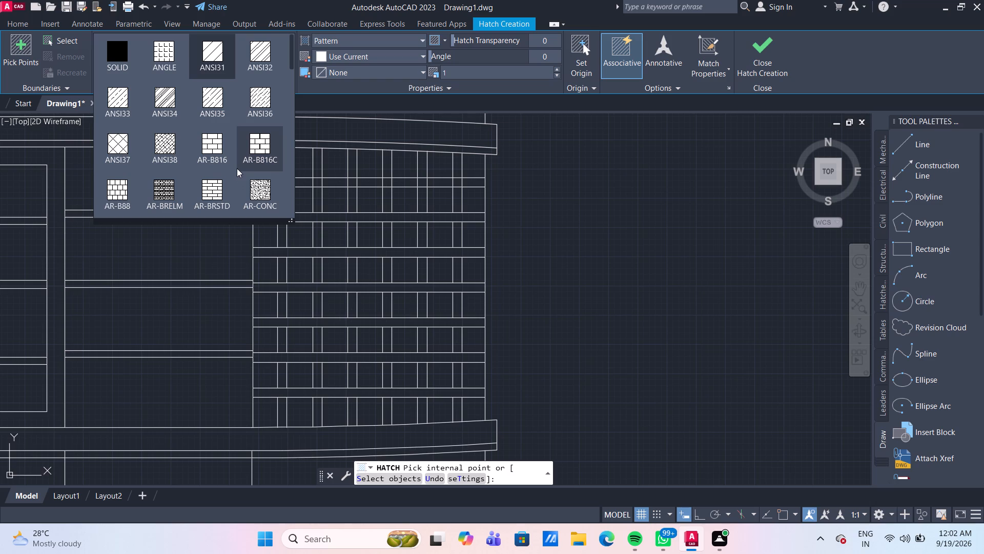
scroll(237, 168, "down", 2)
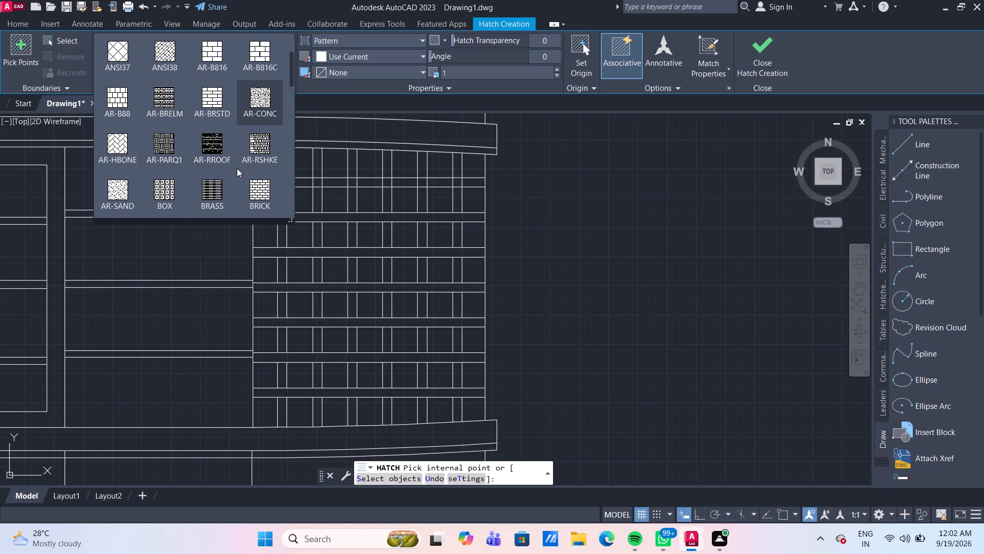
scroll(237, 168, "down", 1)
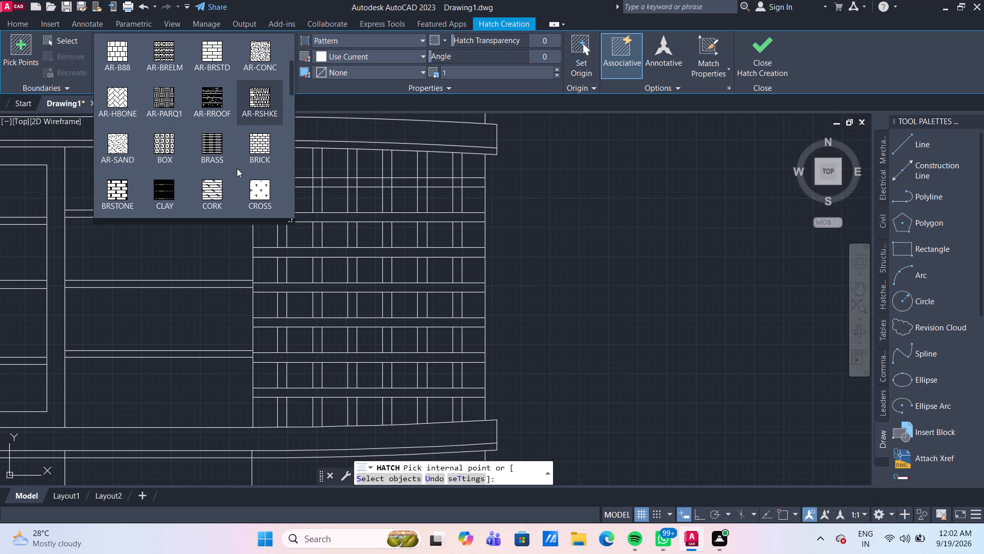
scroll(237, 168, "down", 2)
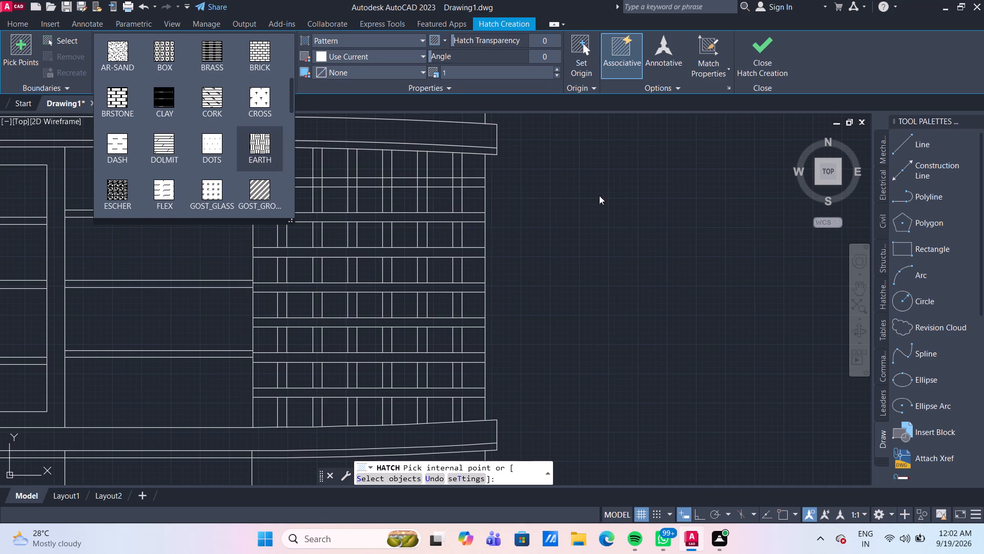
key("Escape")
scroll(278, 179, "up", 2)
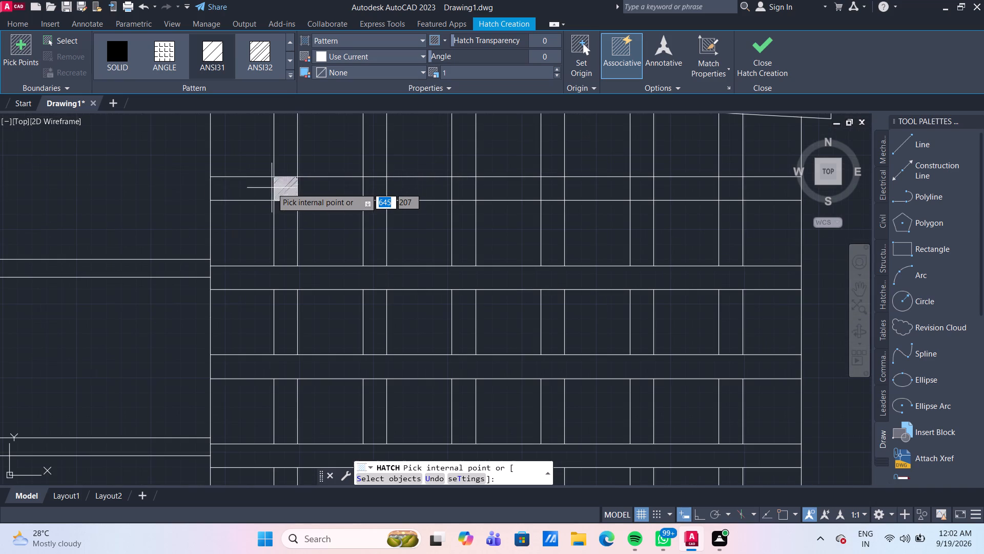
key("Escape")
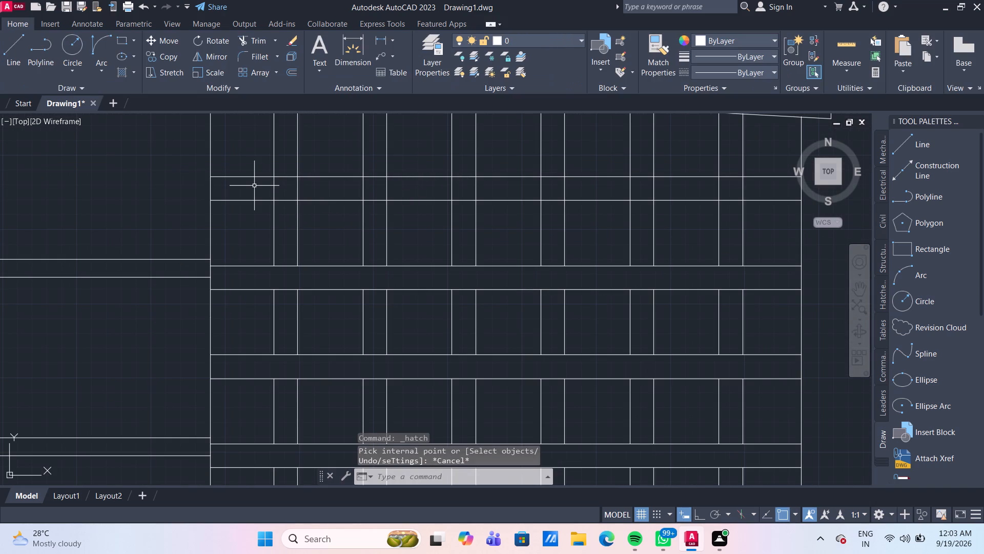
Trim the vertical strip lines out of the topmost horizontal band of the grid, using a fence along the band.
type("tr")
key("Return")
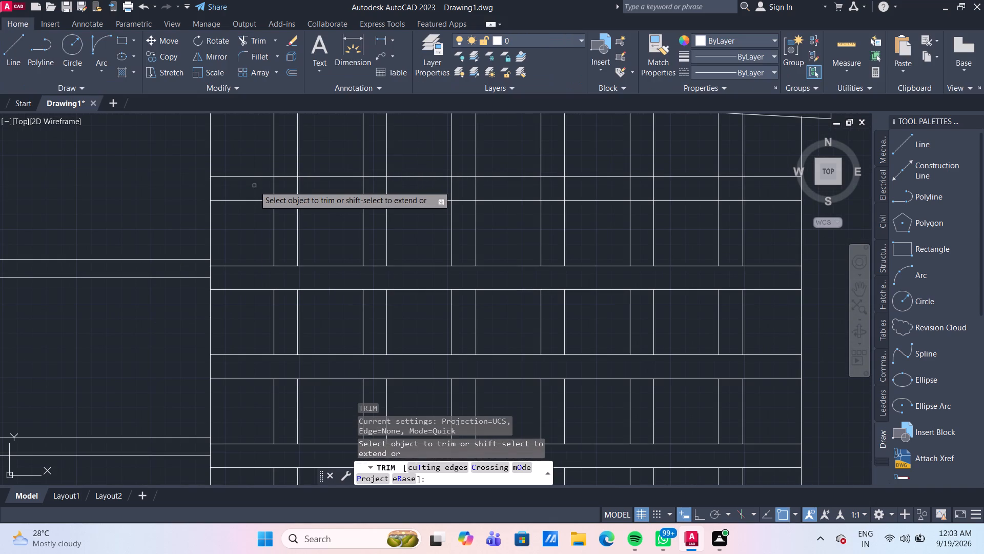
left_click(254, 186)
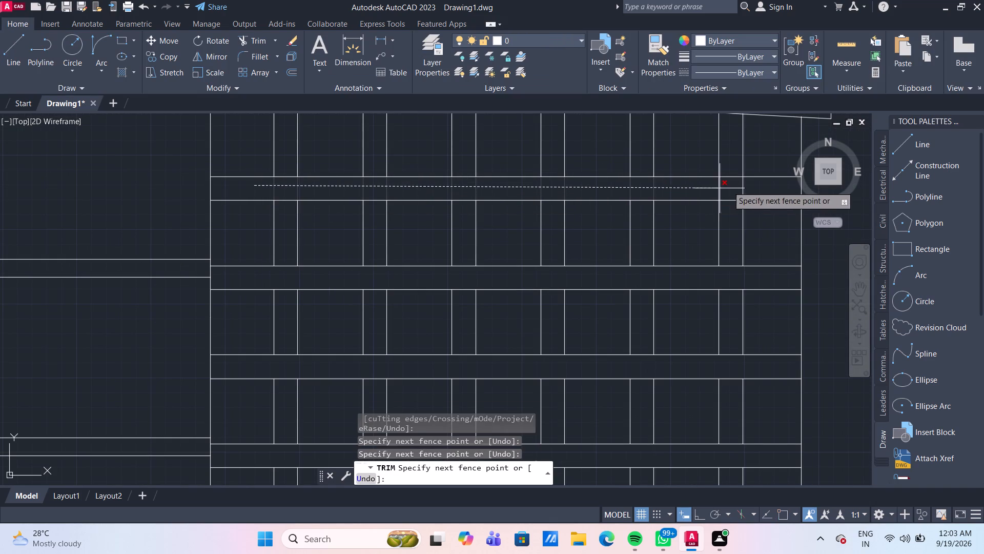
middle_click_drag(767, 187, 683, 173)
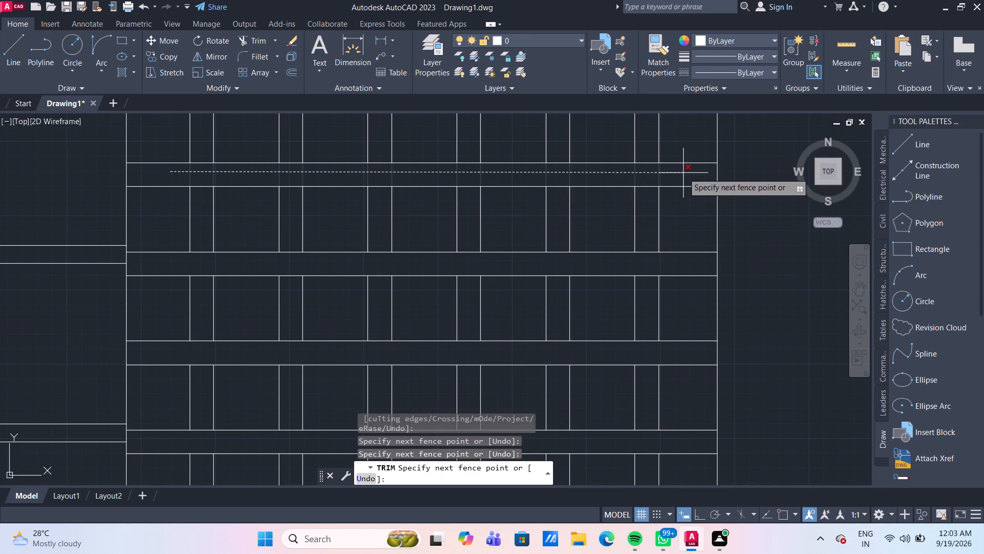
left_click(683, 173)
Fence-trim the horizontal band lines inside the two rightmost vertical strips over the full height of the grid.
scroll(683, 173, "down", 3)
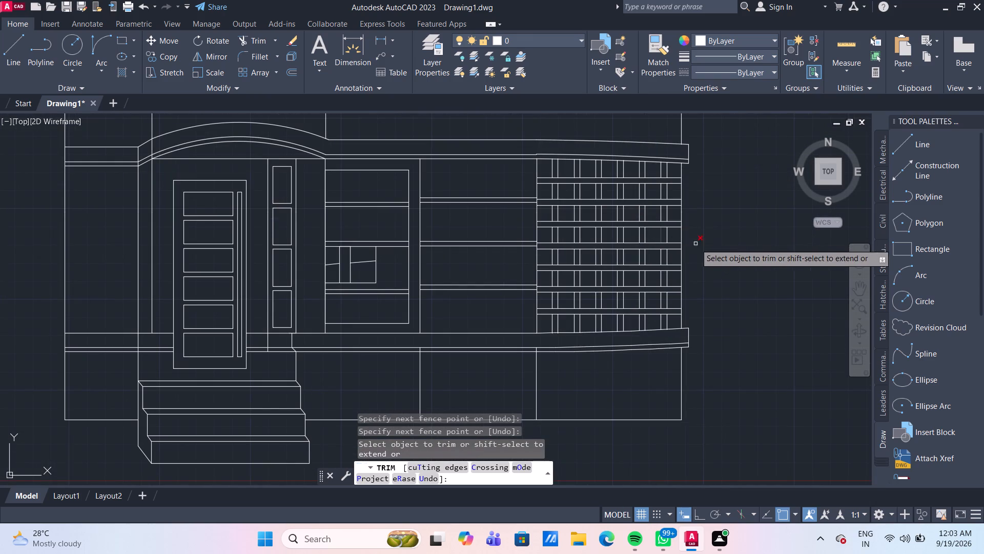
middle_click_drag(700, 269, 629, 238)
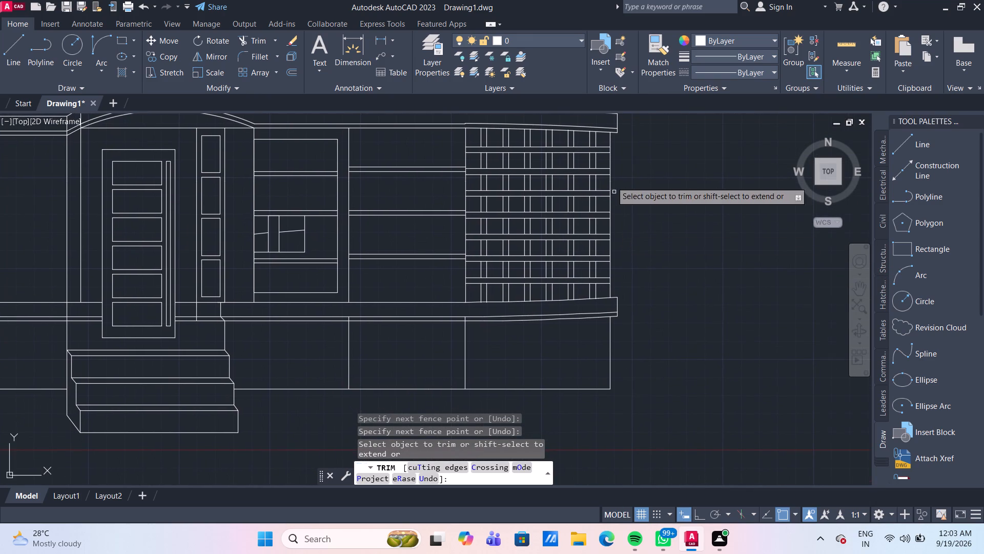
scroll(609, 169, "up", 2)
middle_click_drag(609, 169, 621, 188)
scroll(621, 188, "down", 1)
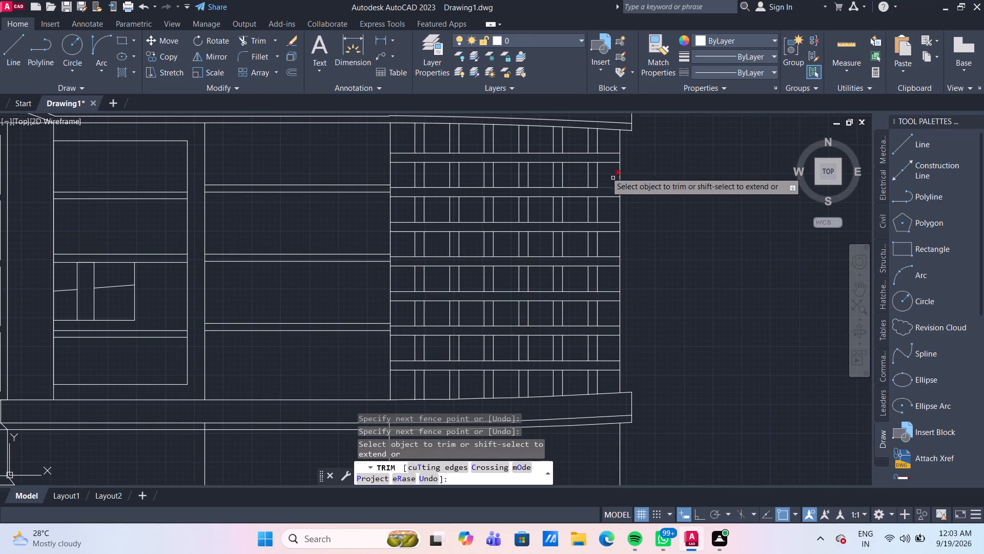
left_click(593, 143)
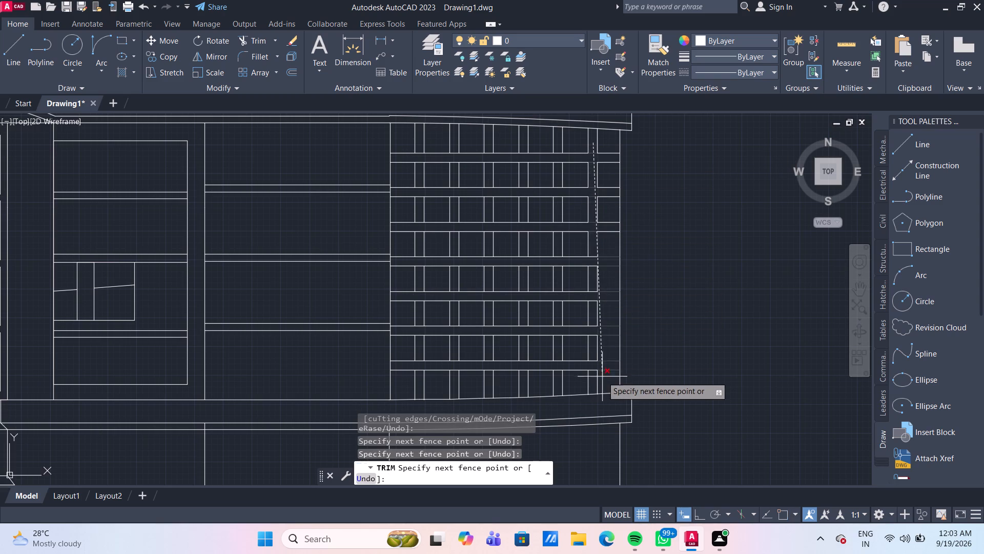
left_click(593, 386)
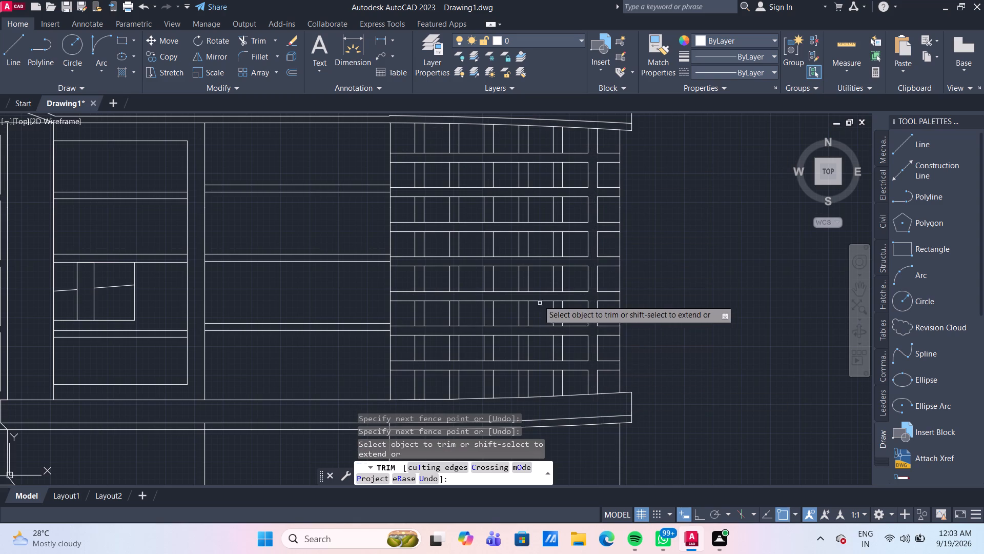
left_click(558, 141)
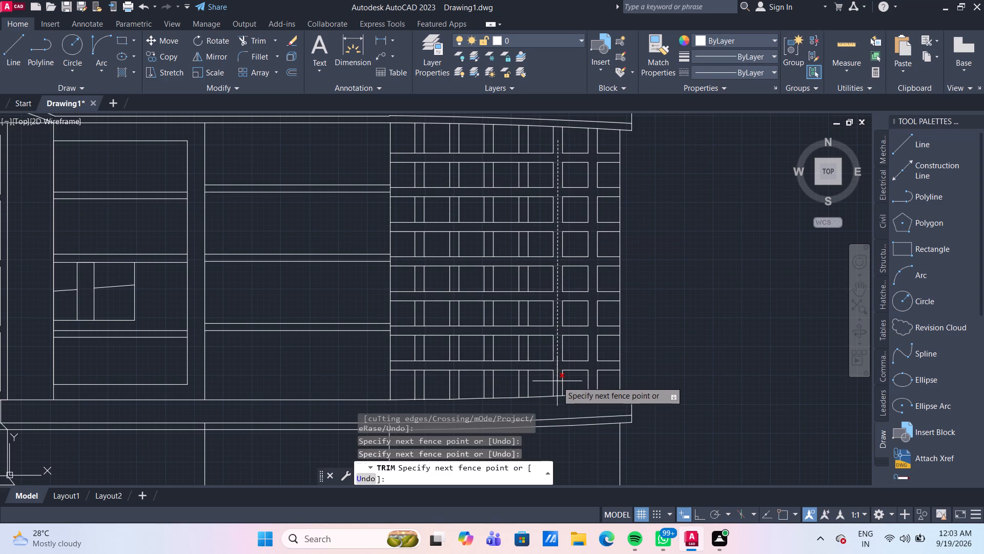
left_click(557, 381)
Fence-trim the horizontal band lines inside the third and fourth vertical strips from the right of the grid.
middle_click_drag(532, 264, 636, 285)
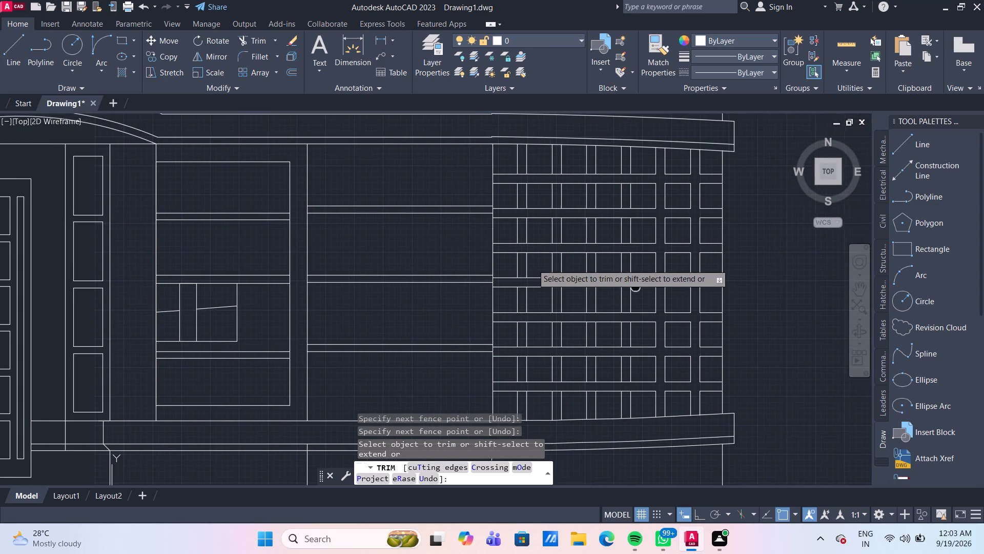
middle_click_drag(636, 285, 653, 275)
scroll(651, 176, "down", 1)
scroll(648, 162, "up", 1)
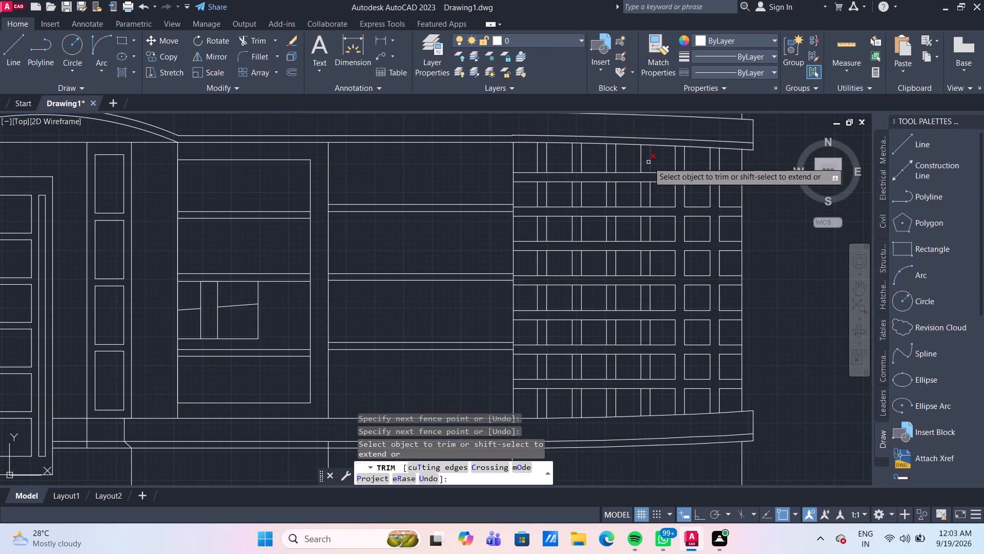
left_click(646, 163)
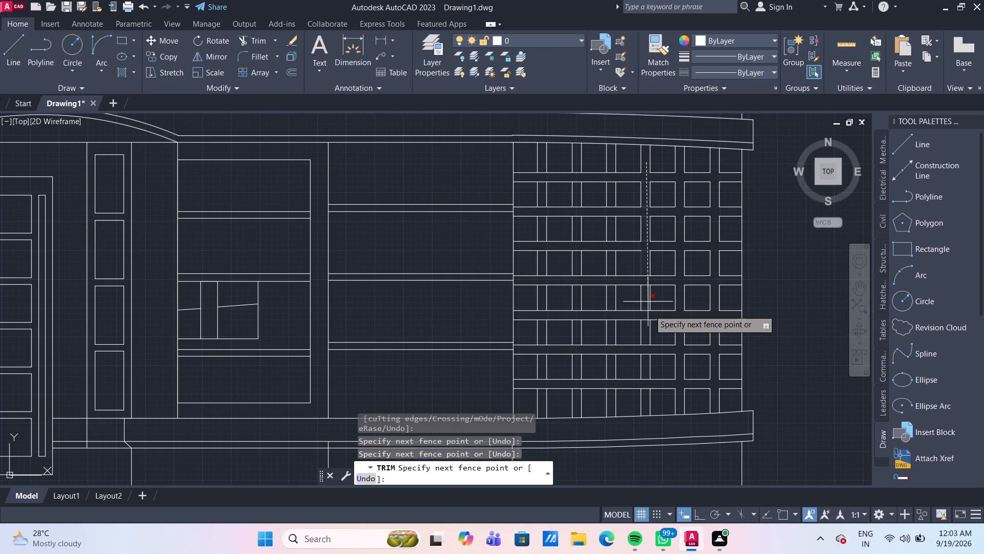
left_click(645, 398)
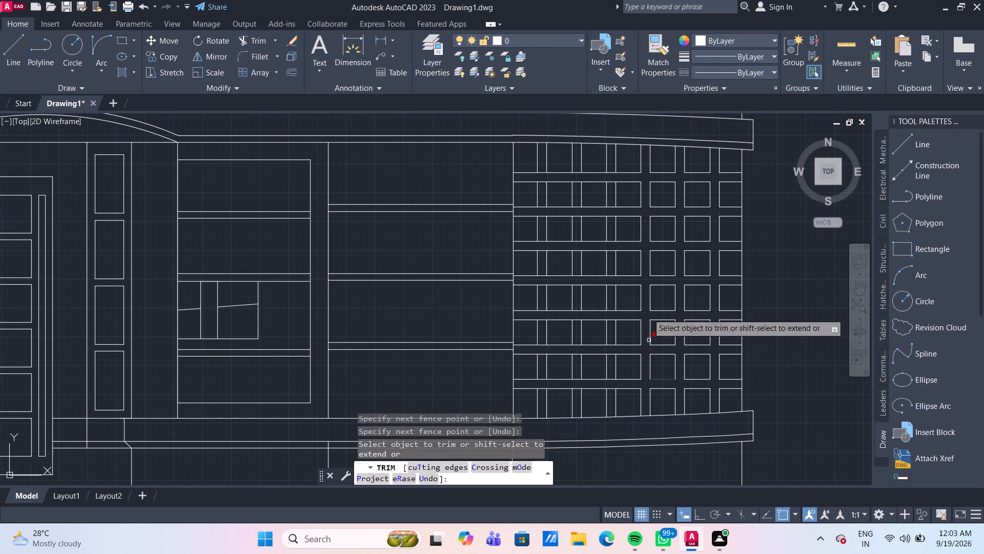
left_click(610, 166)
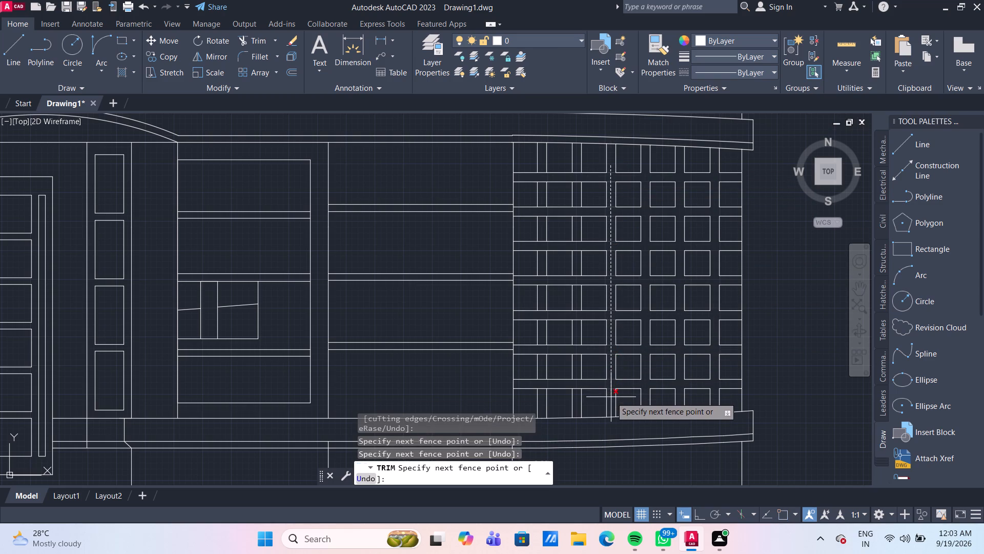
left_click(611, 397)
Fence-trim the horizontal band lines inside the two leftmost vertical strips of the grid and end the Trim command.
middle_click_drag(616, 300, 648, 294)
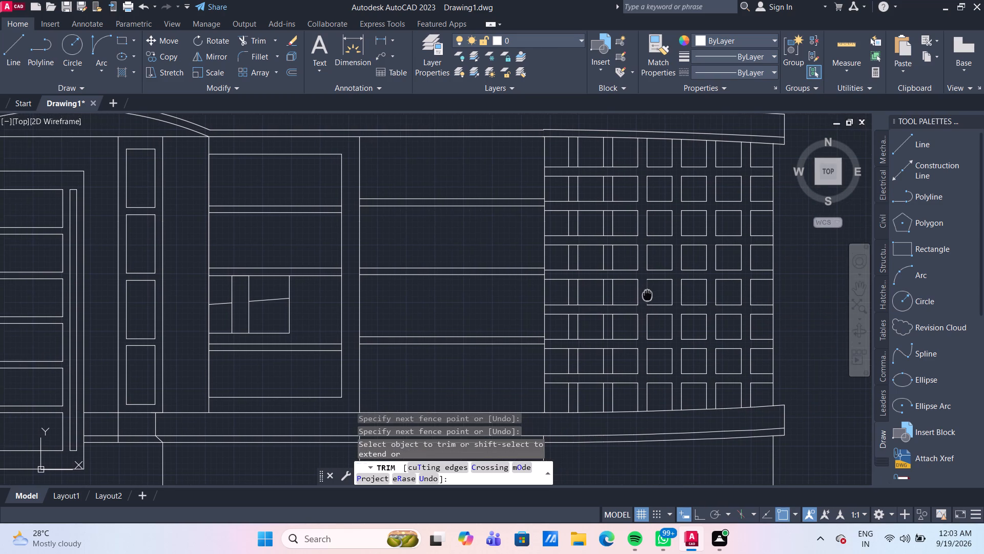
middle_click_drag(648, 294, 650, 294)
left_click(609, 157)
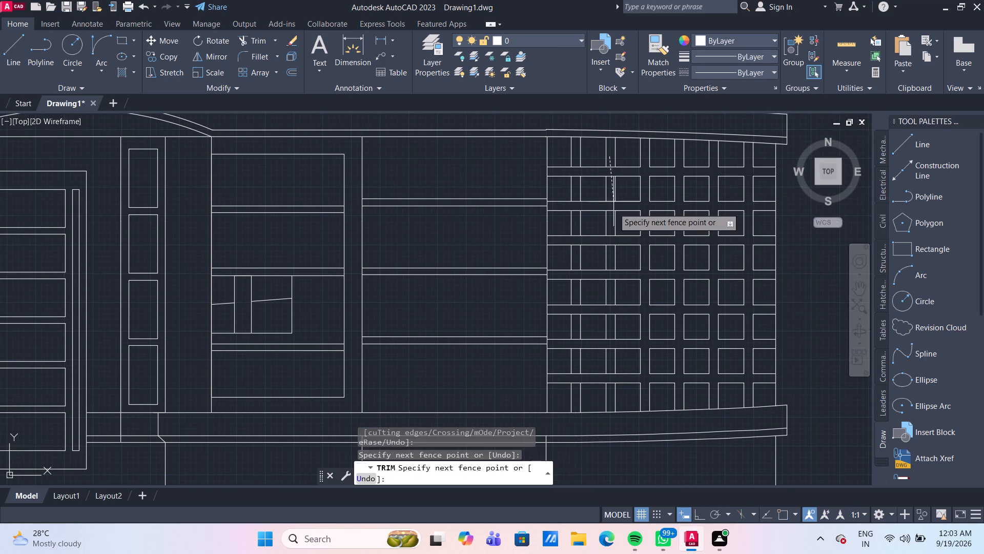
left_click(608, 392)
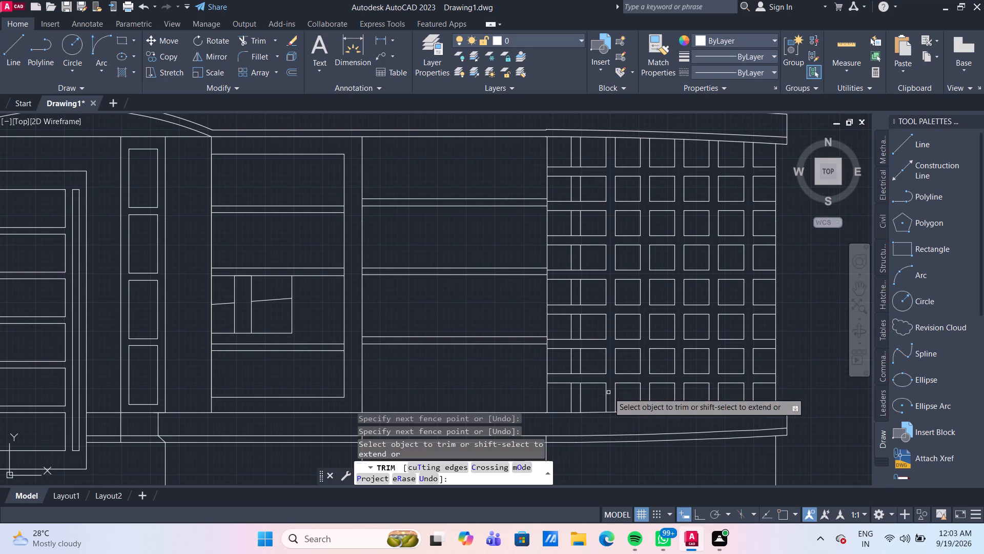
left_click(576, 153)
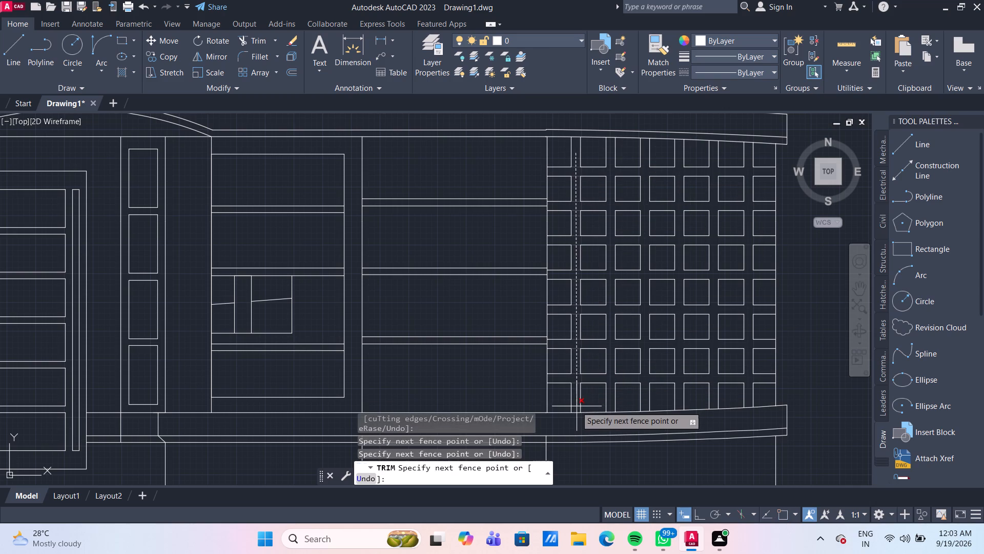
left_click(576, 406)
scroll(810, 316, "down", 1)
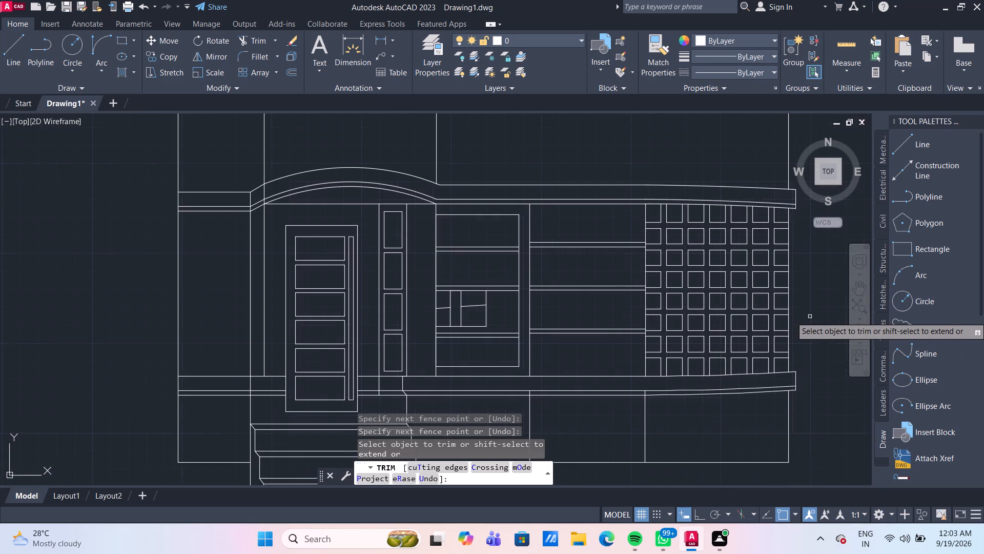
scroll(810, 316, "down", 1)
middle_click_drag(810, 316, 668, 291)
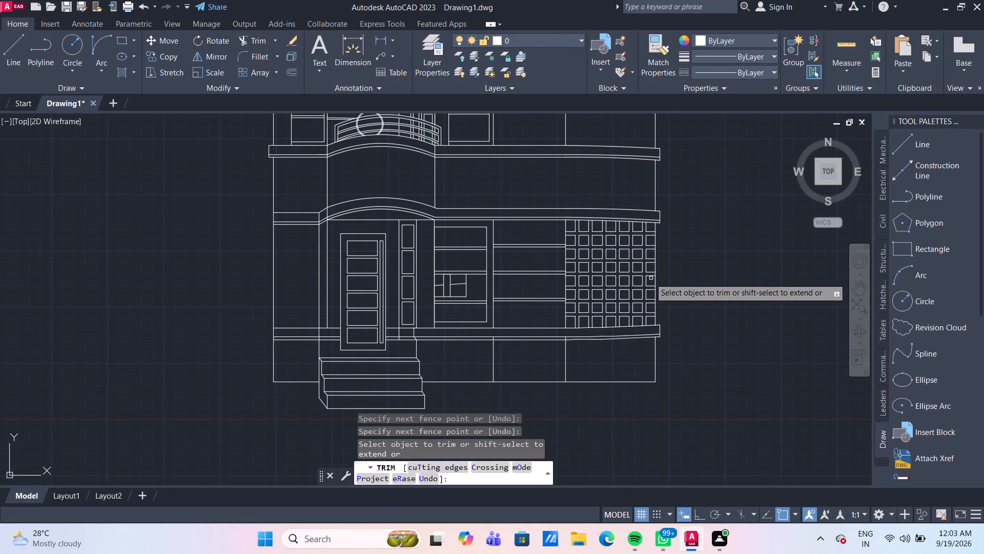
scroll(664, 286, "up", 1)
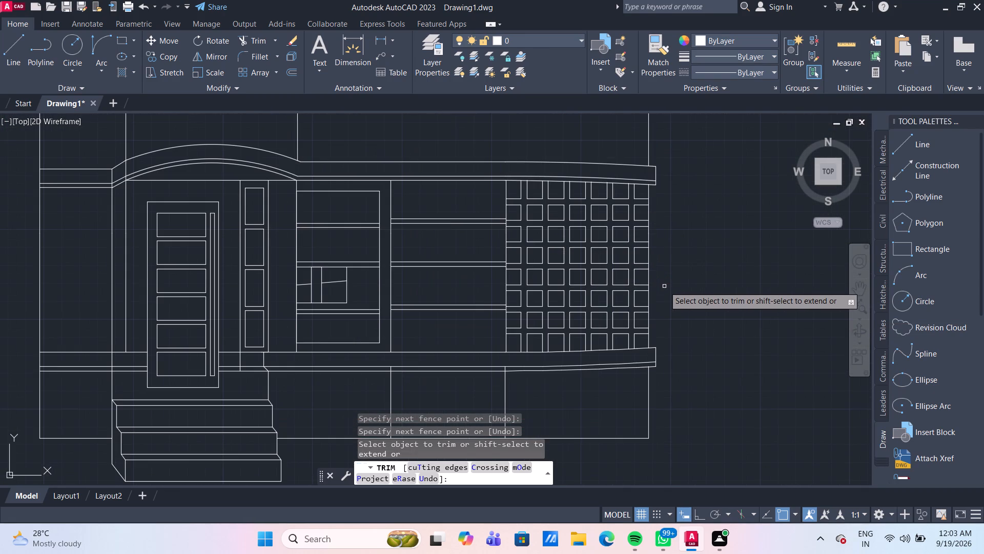
key("Escape")
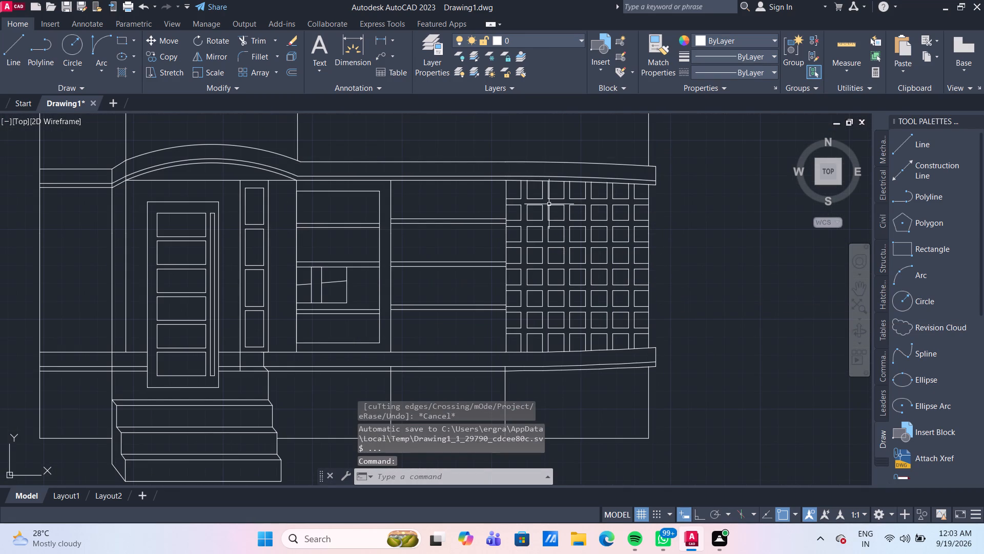
Copy all the ground-floor grid lines straight up with Ortho on, placing them on the slab of the balcony storey's right-hand bay.
left_click(515, 189)
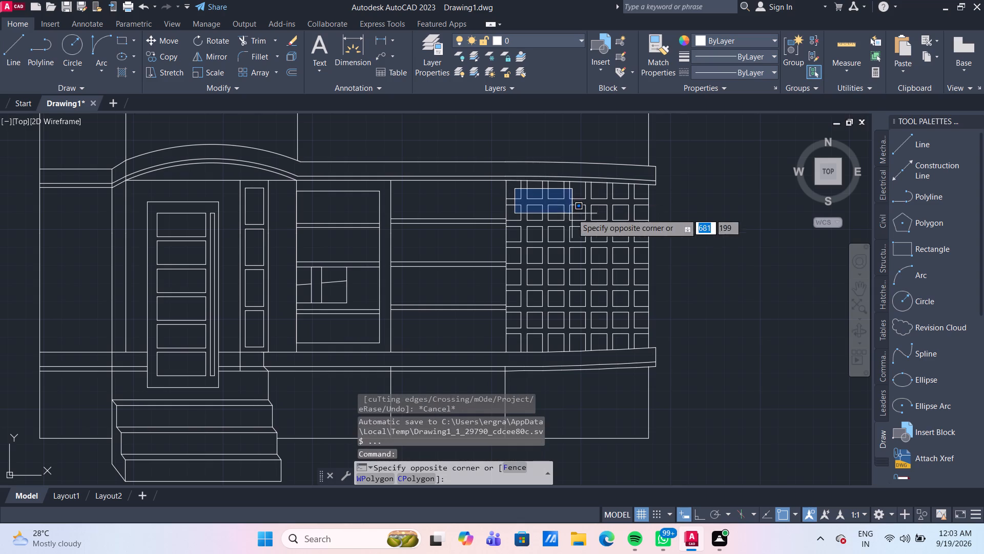
left_click(638, 343)
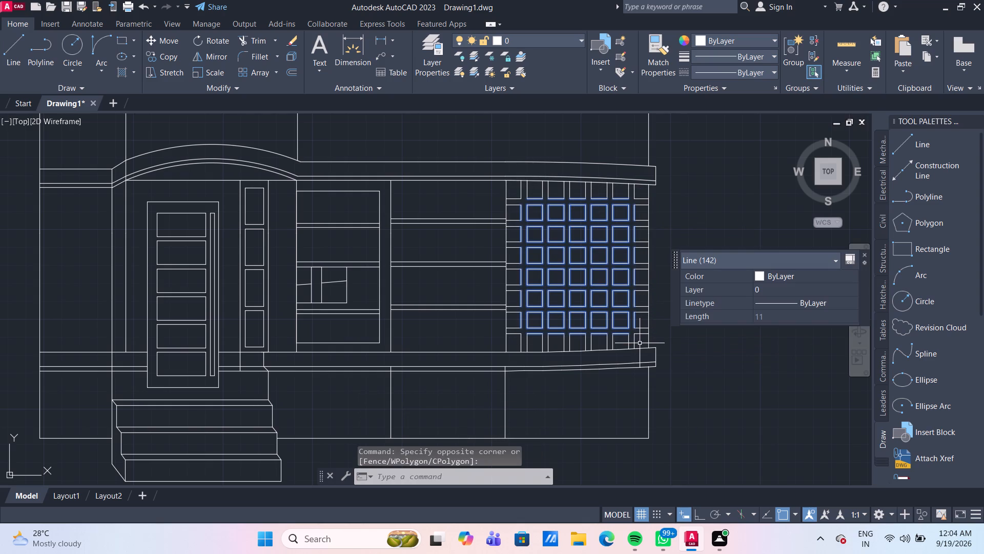
left_click(642, 343)
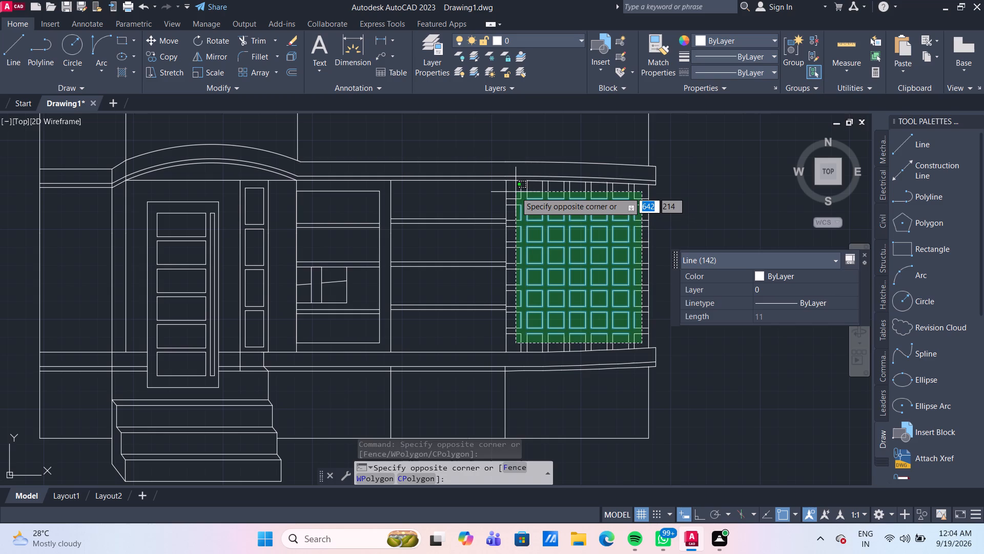
left_click(515, 191)
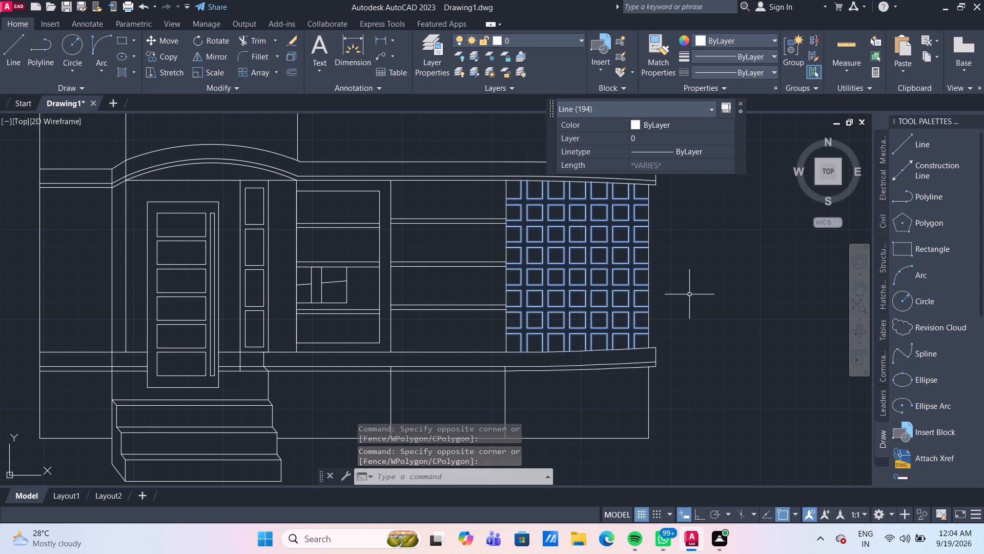
middle_click_drag(727, 282, 729, 283)
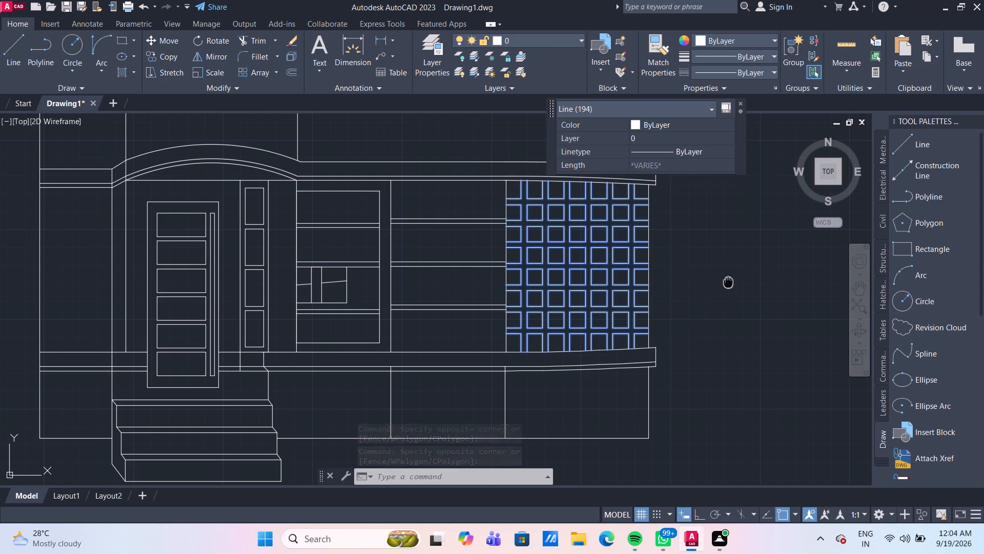
middle_click_drag(729, 283, 722, 331)
type("co")
key("Return")
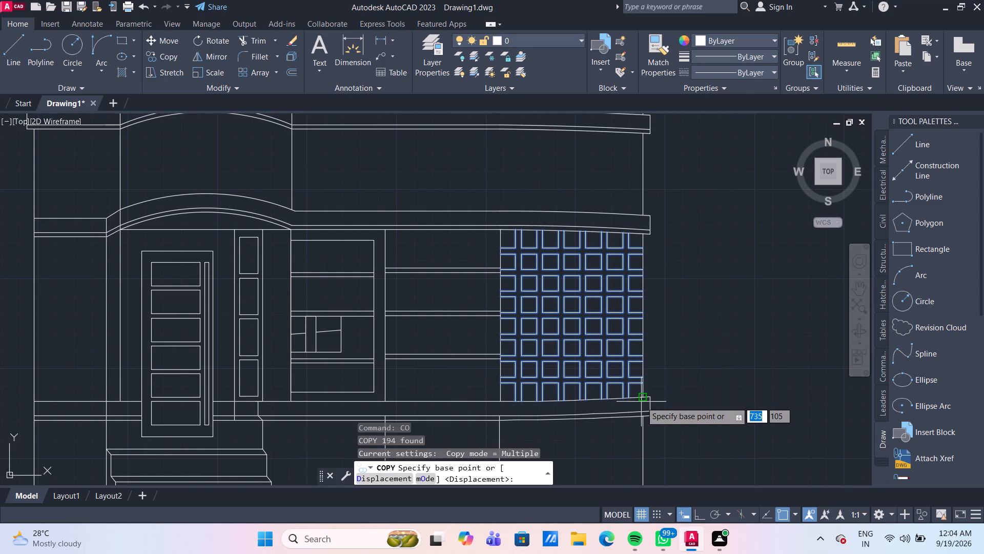
left_click(513, 401)
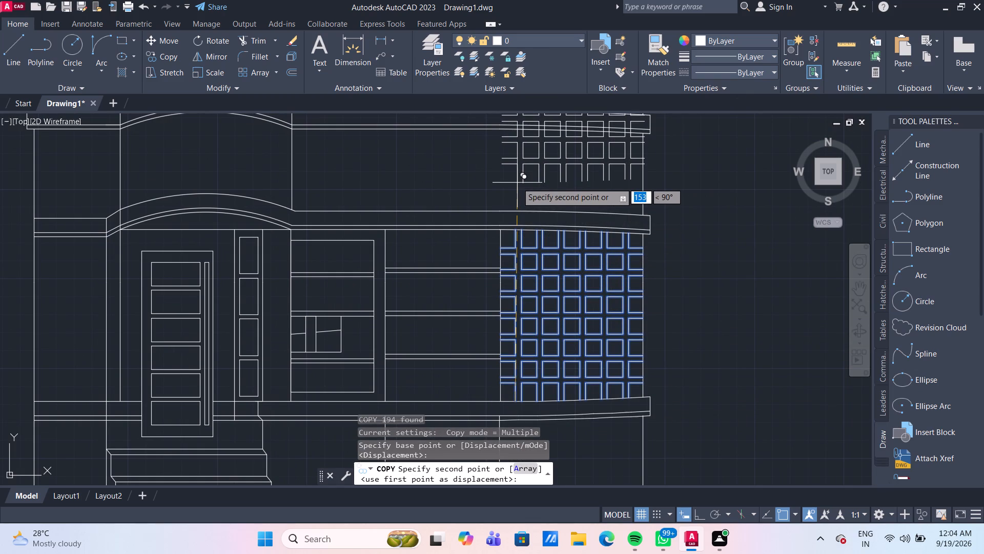
left_click(694, 517)
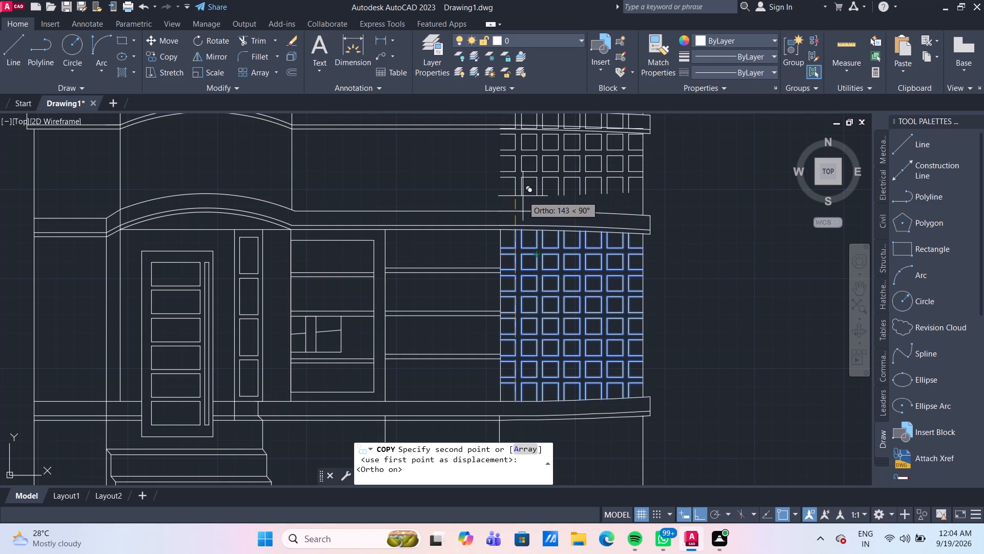
middle_click_drag(523, 196, 523, 327)
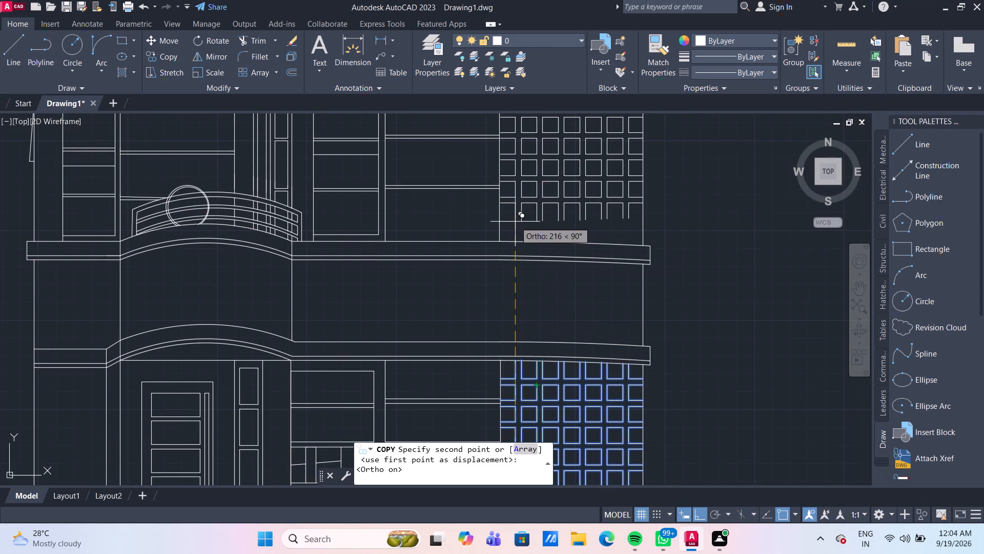
middle_click_drag(515, 222, 518, 244)
scroll(518, 244, "up", 1)
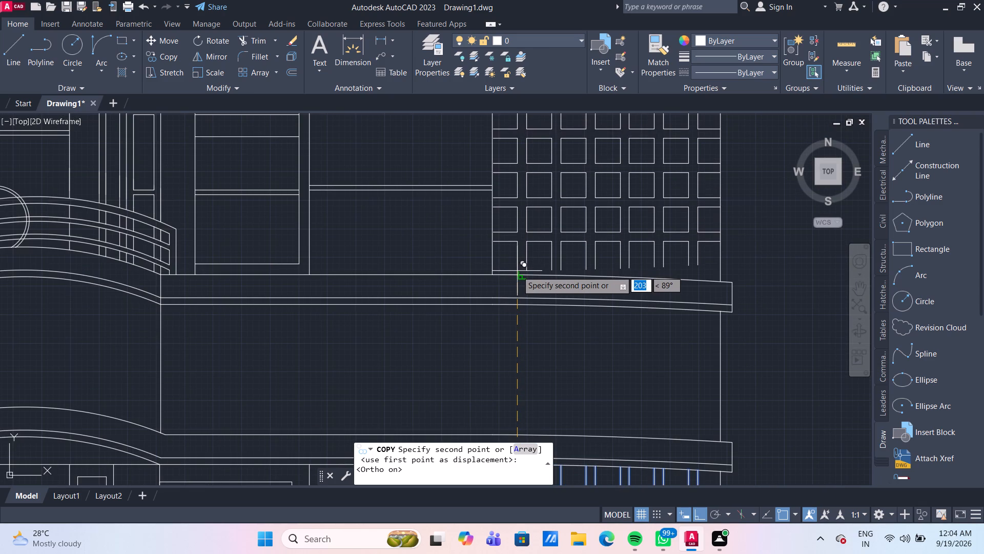
scroll(517, 271, "up", 2)
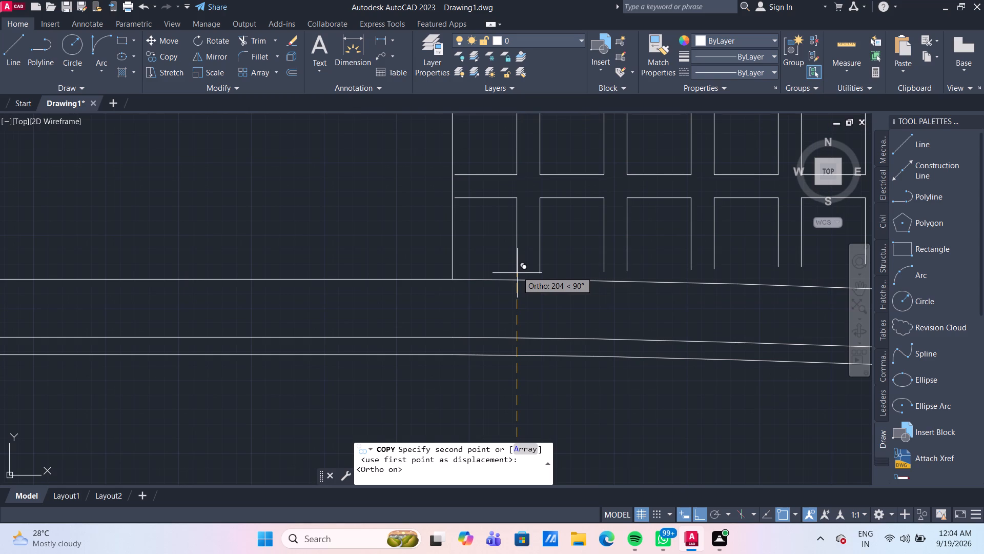
left_click(517, 279)
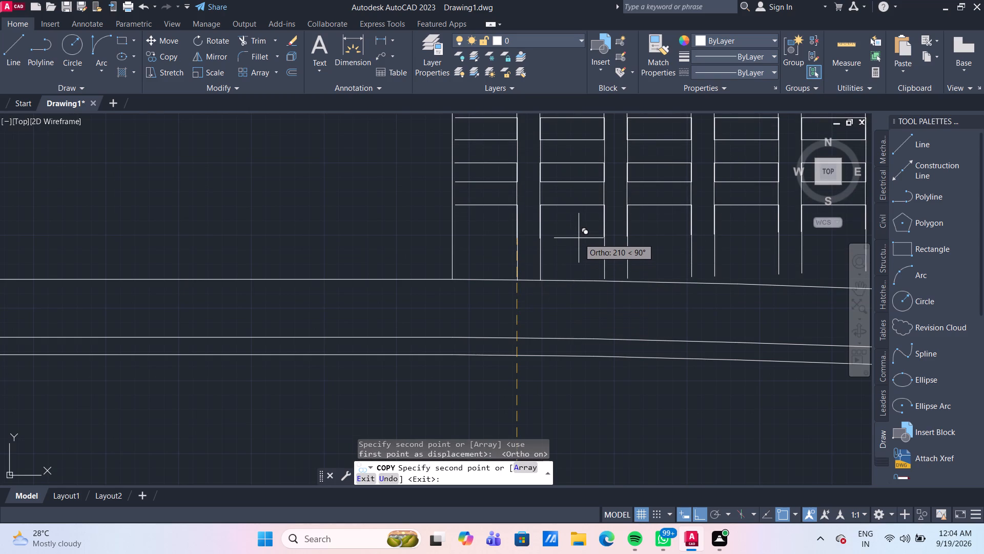
key("Escape")
Fence-extend the leftmost horizontal lines of the copied grid to the bay's left edge over its full height, and end the Extend command.
scroll(579, 238, "down", 3)
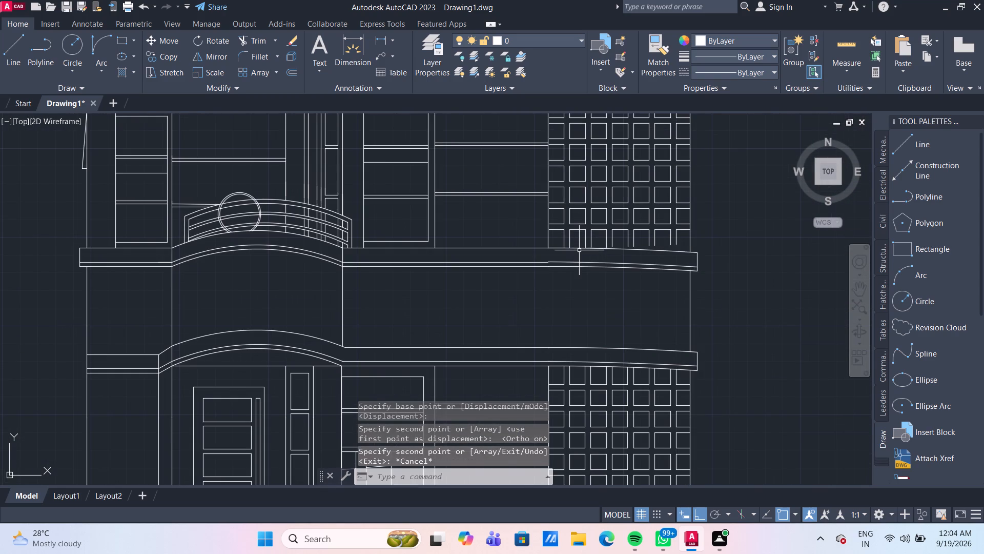
middle_click_drag(609, 222, 615, 245)
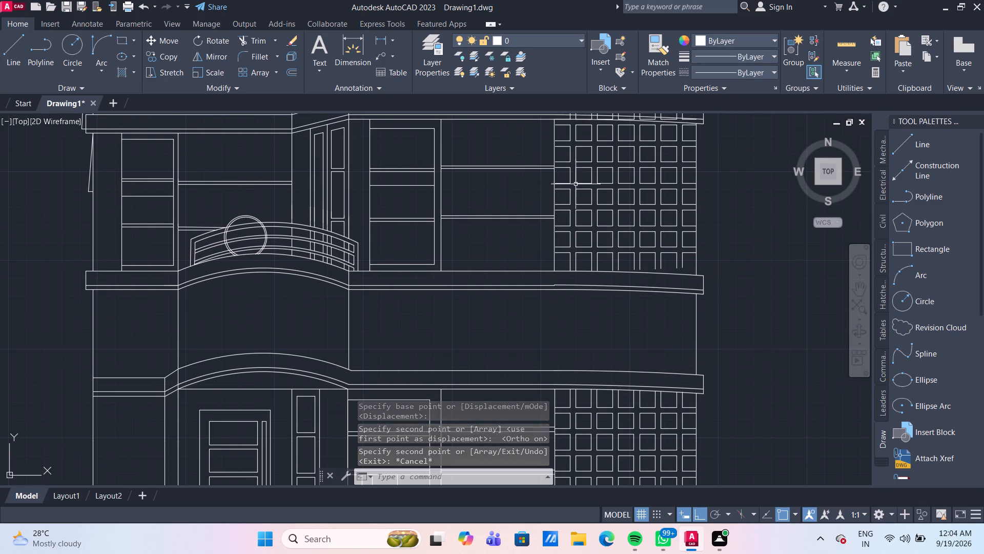
scroll(575, 179, "up", 1)
scroll(562, 292, "up", 2)
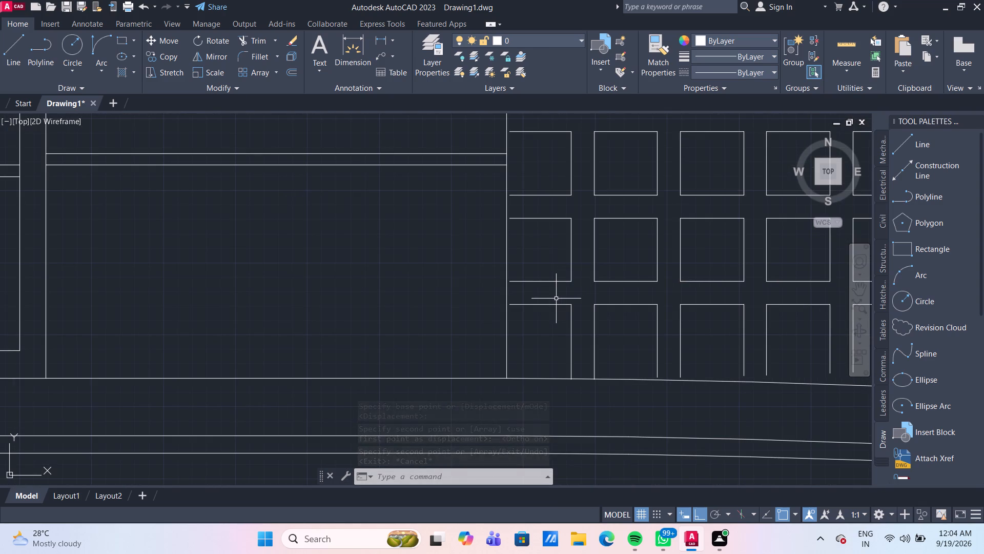
type("ex")
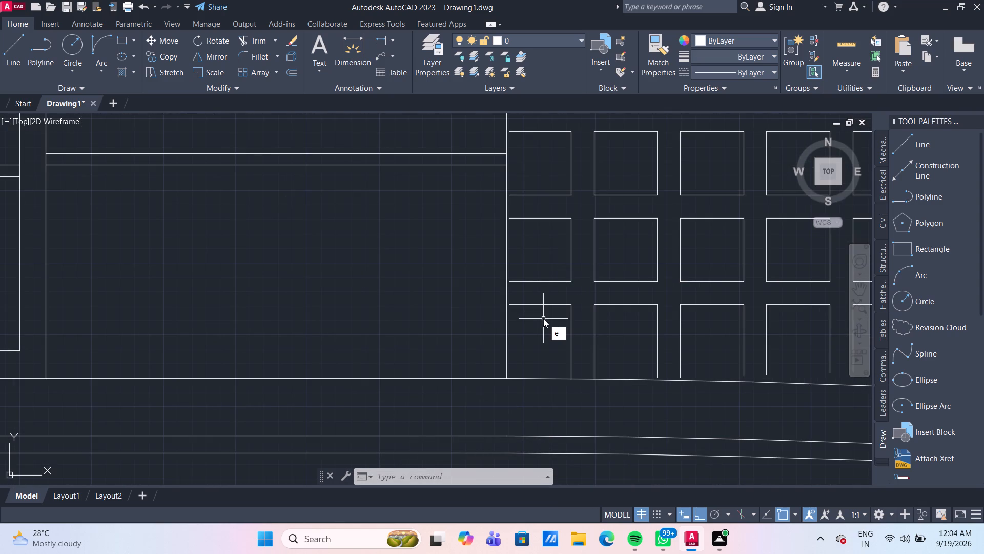
key("Return")
left_click_drag(545, 332, 541, 321)
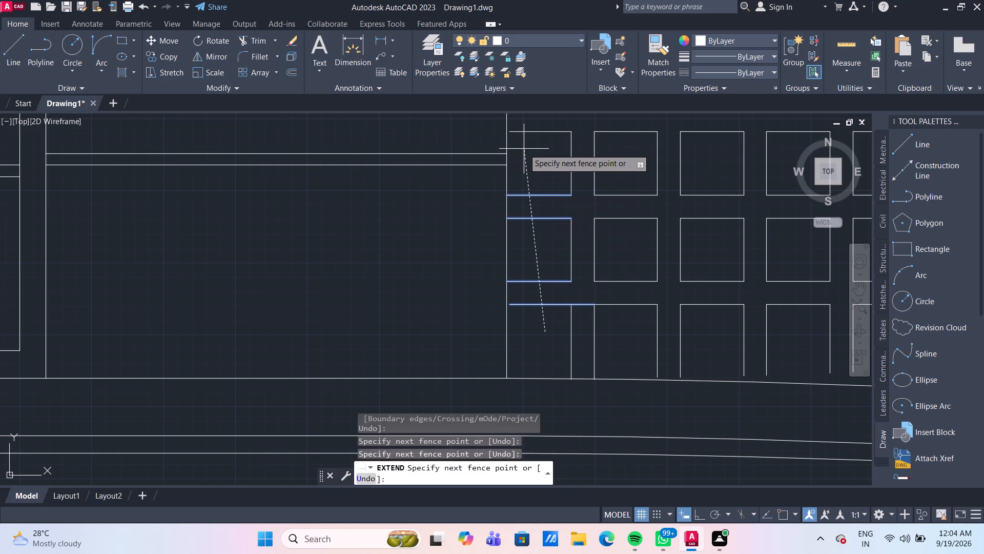
middle_click_drag(524, 149, 515, 263)
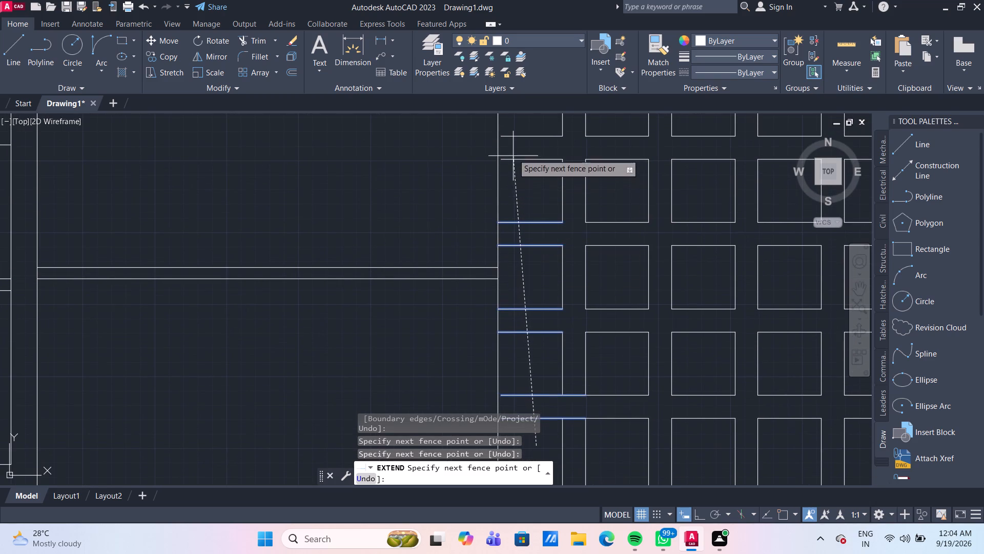
middle_click_drag(513, 145, 496, 270)
middle_click_drag(503, 154, 498, 289)
middle_click_drag(494, 150, 485, 220)
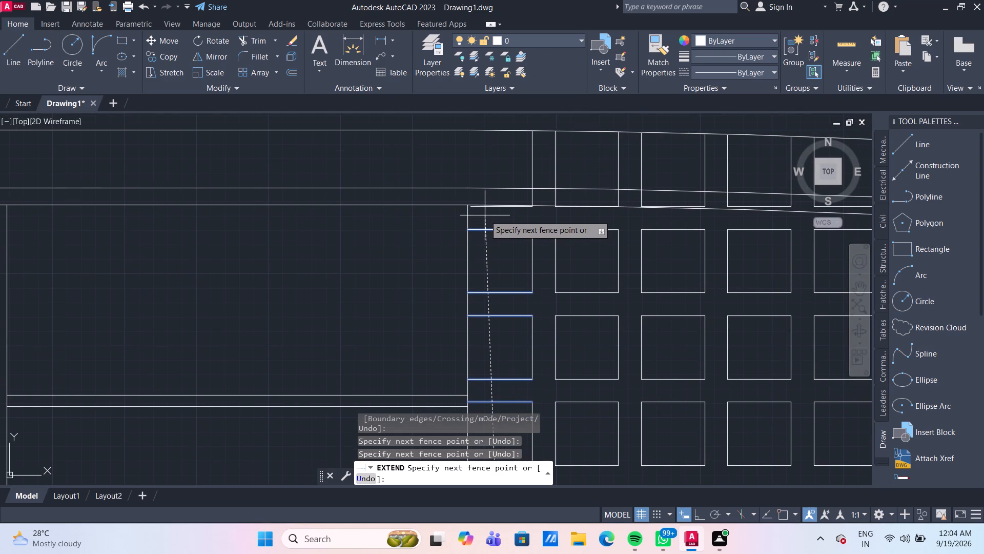
scroll(485, 215, "up", 3)
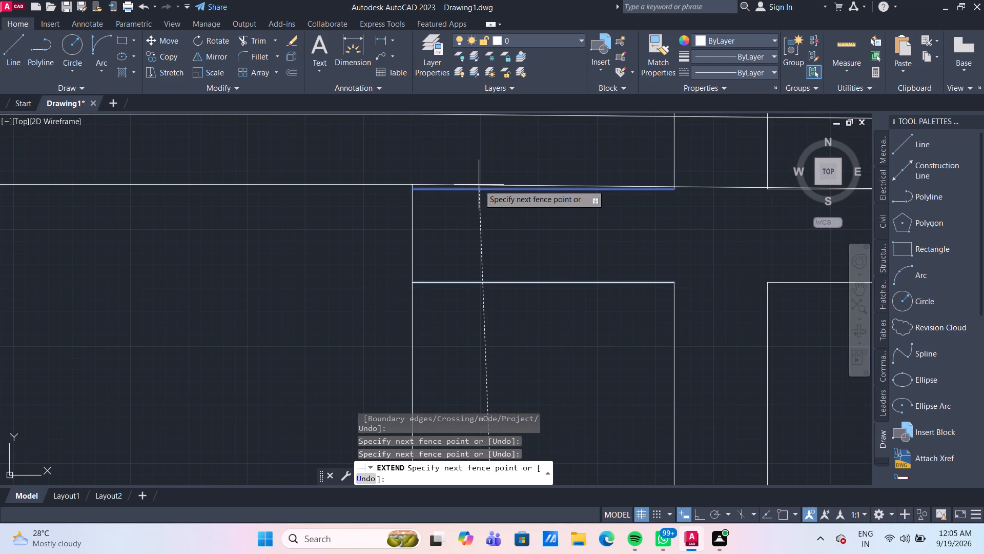
left_click(478, 185)
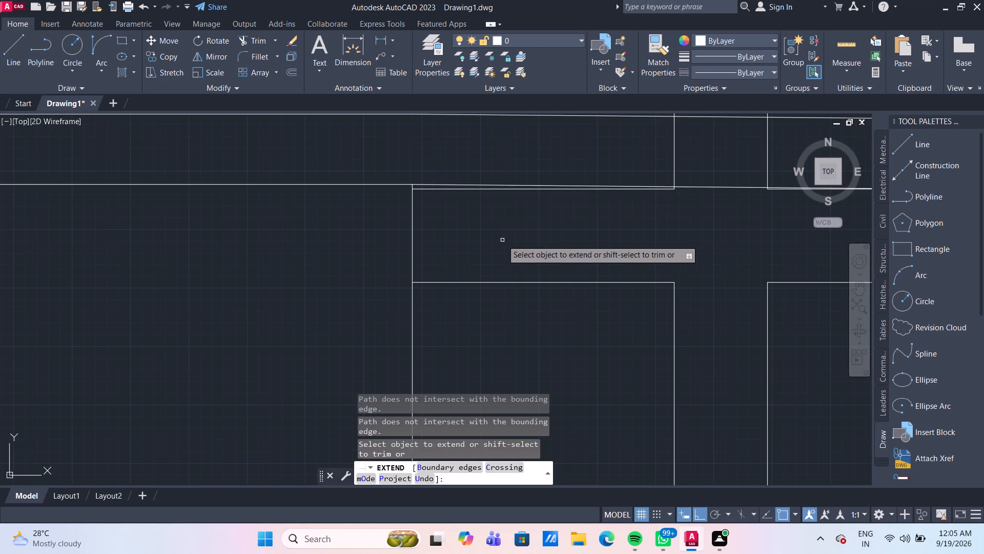
scroll(502, 240, "down", 3)
scroll(595, 271, "down", 2)
middle_click_drag(663, 283, 518, 204)
middle_click_drag(556, 266, 538, 231)
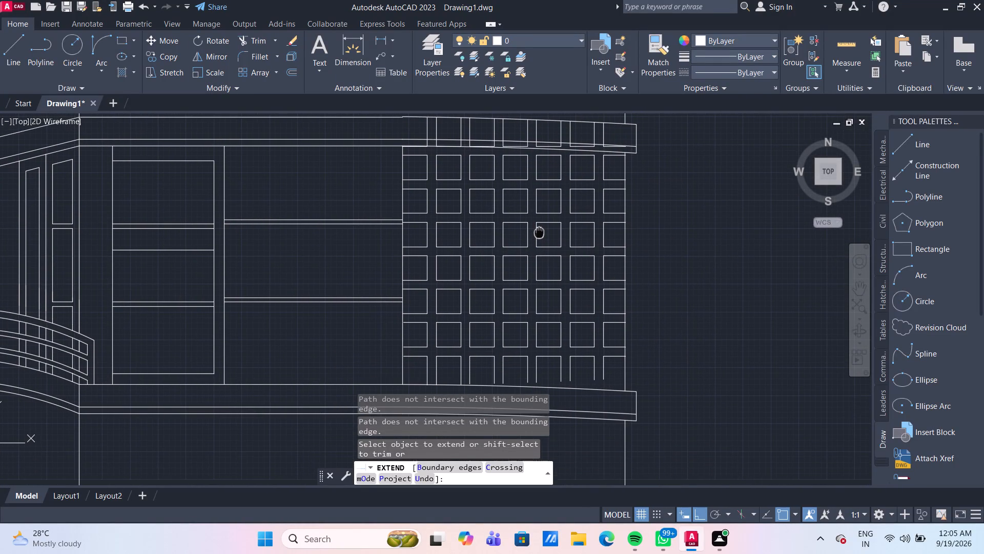
middle_click_drag(538, 231, 527, 206)
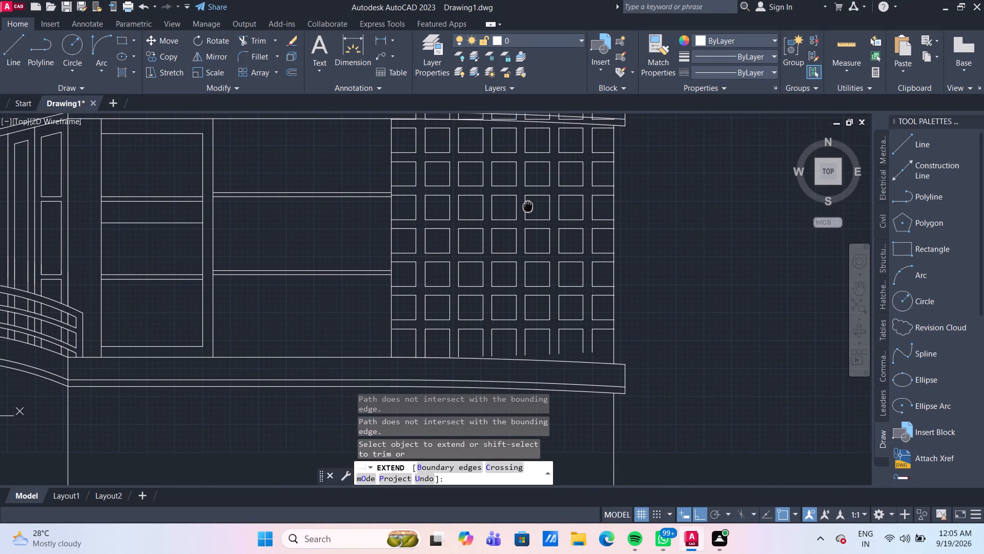
middle_click_drag(527, 206, 526, 220)
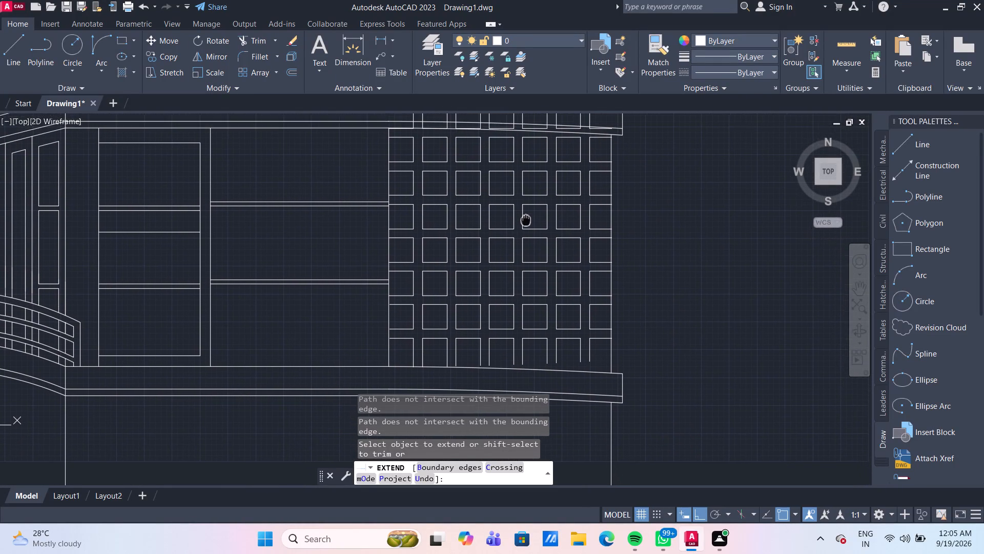
middle_click_drag(526, 220, 524, 236)
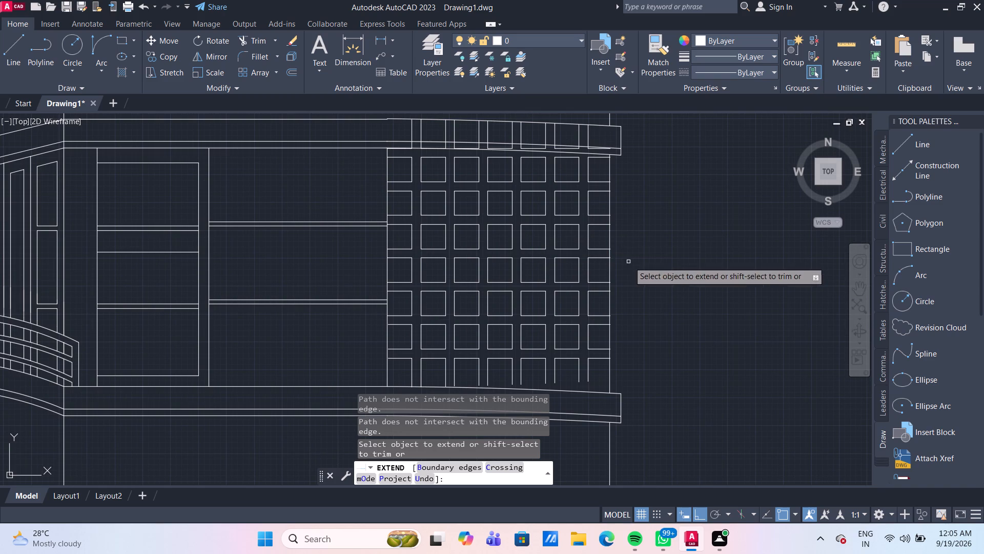
middle_click_drag(629, 261, 623, 219)
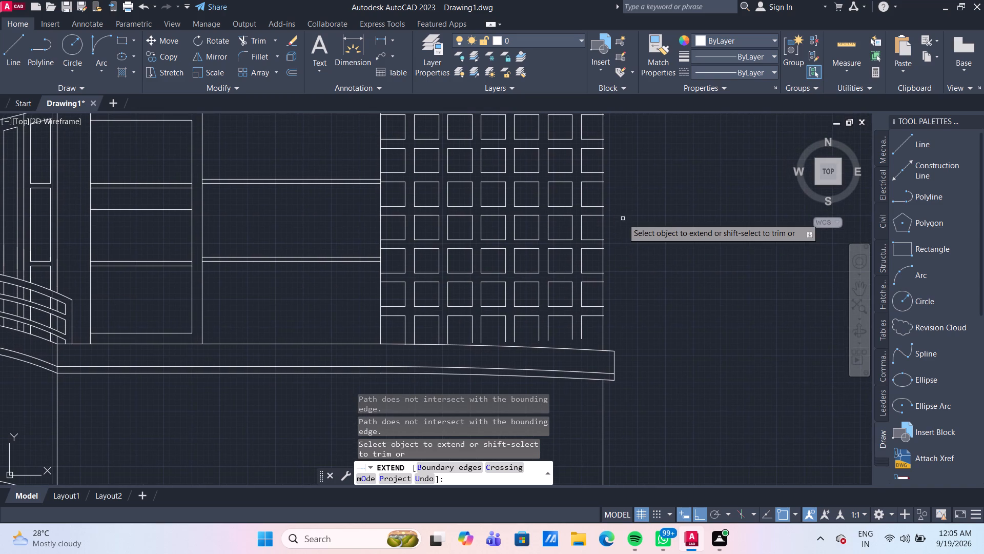
key("Escape")
Move all copied grid lines, including those crossing the upper slab, down until the rightmost strip line's lower end meets the balcony slab's top edge.
left_click(591, 331)
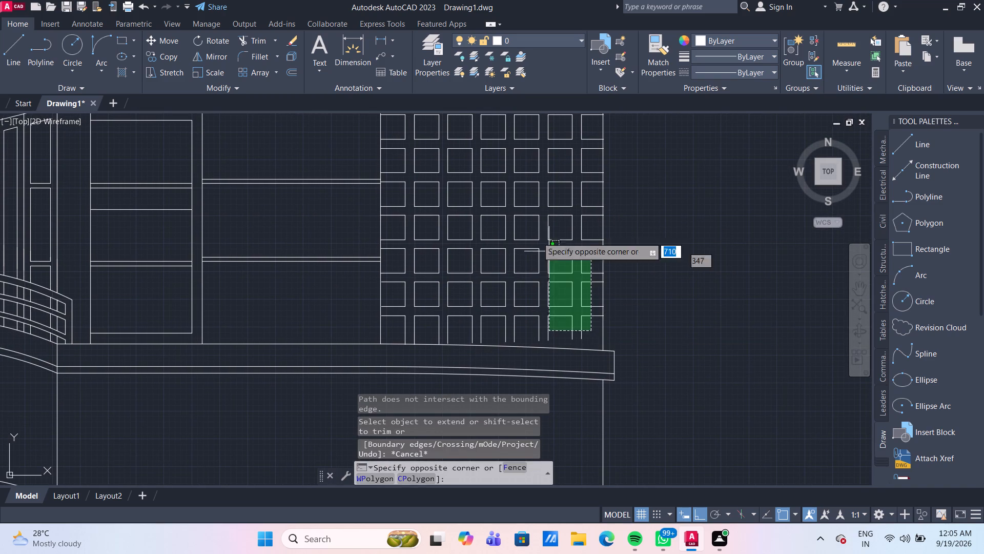
left_click(395, 128)
middle_click_drag(470, 231, 458, 320)
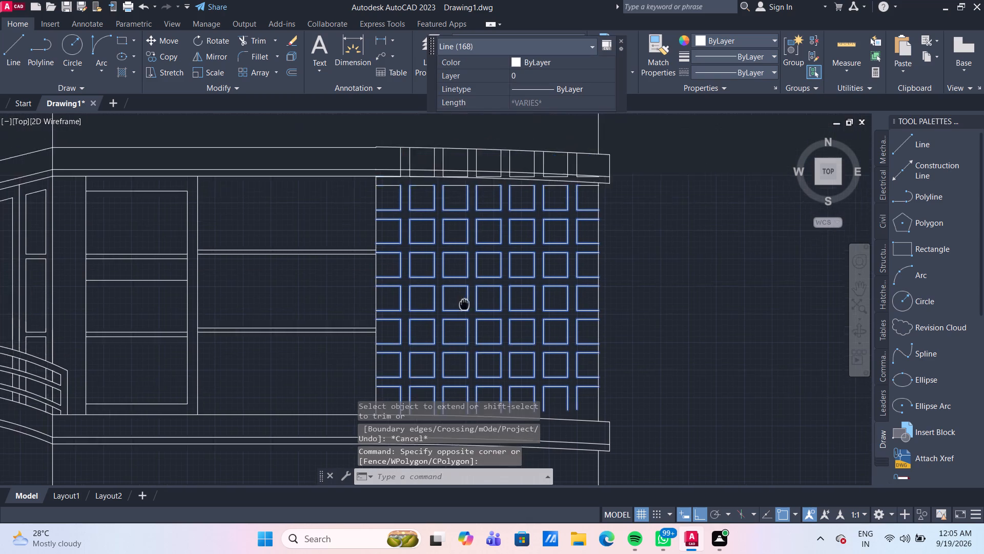
middle_click_drag(458, 320, 455, 336)
scroll(404, 222, "up", 3)
scroll(651, 262, "down", 2)
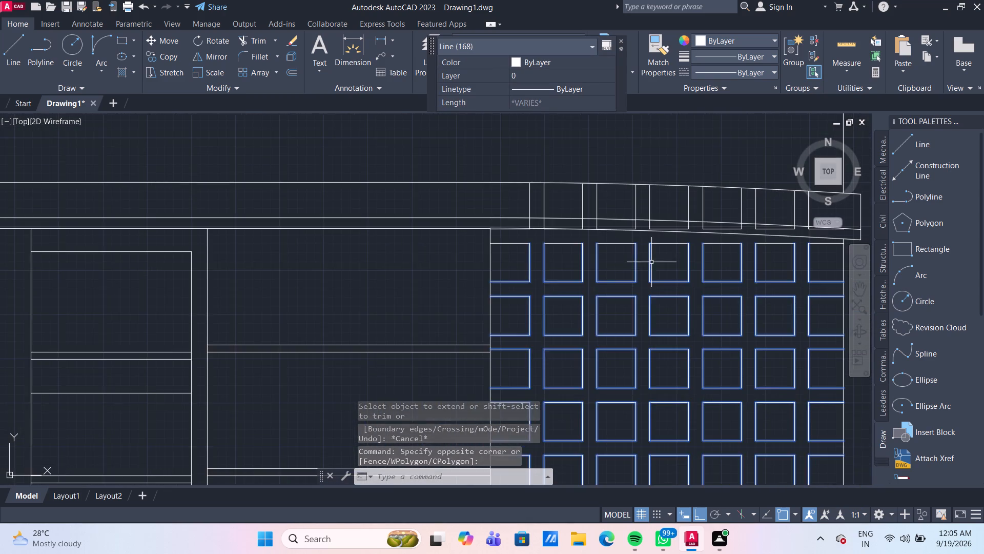
middle_click_drag(630, 273, 547, 295)
scroll(757, 283, "up", 2)
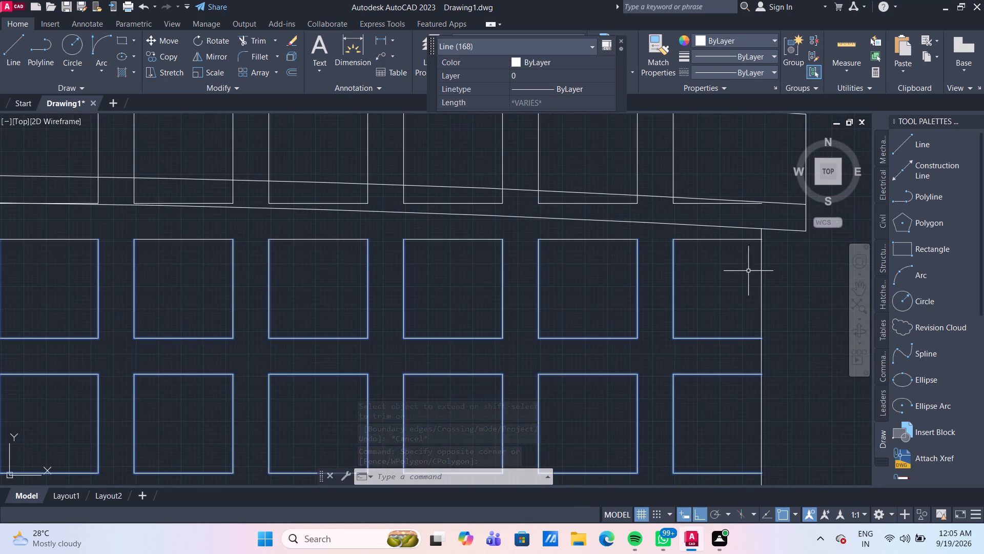
left_click_drag(733, 260, 724, 253)
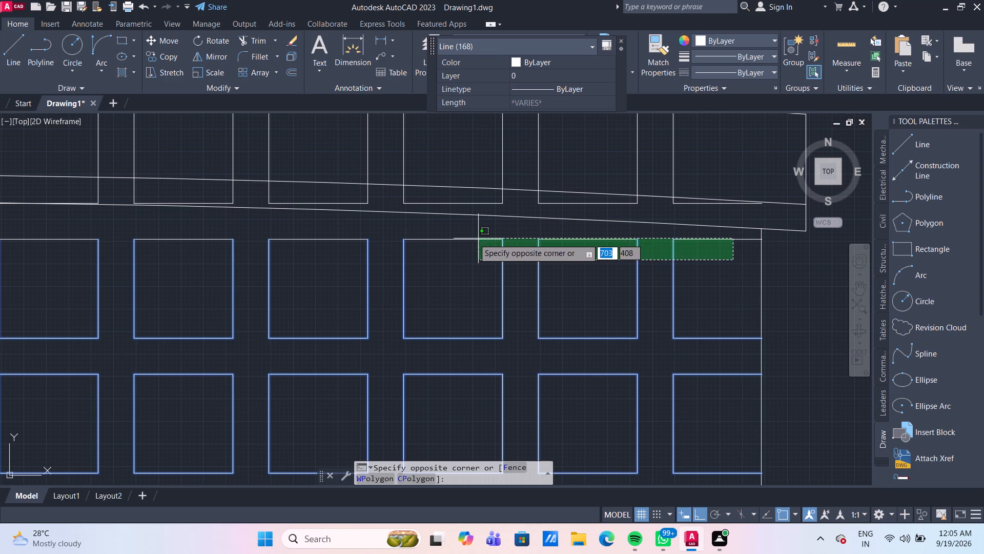
left_click(464, 234)
middle_click_drag(475, 271, 544, 367)
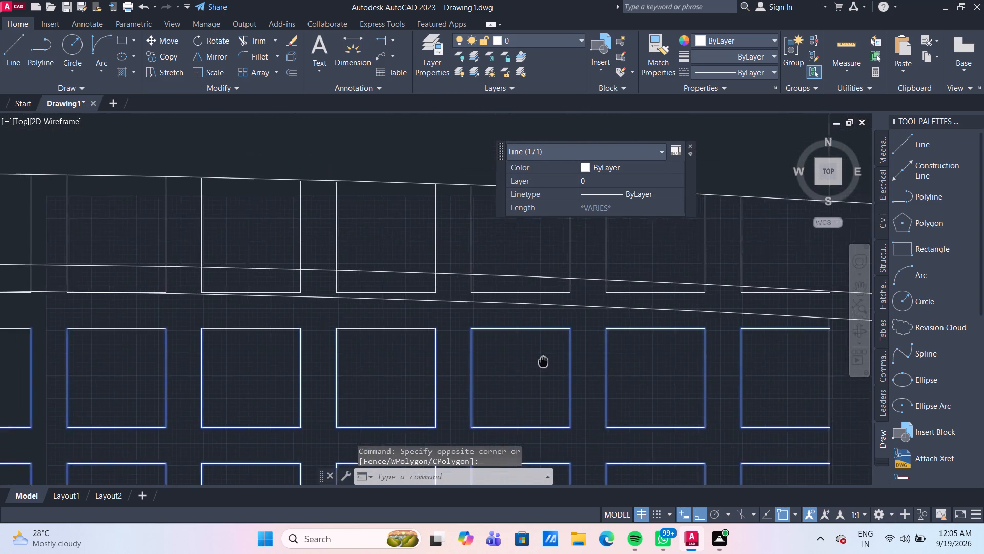
middle_click_drag(544, 367, 678, 370)
left_click_drag(549, 358, 498, 337)
left_click(249, 328)
middle_click_drag(230, 341, 255, 346)
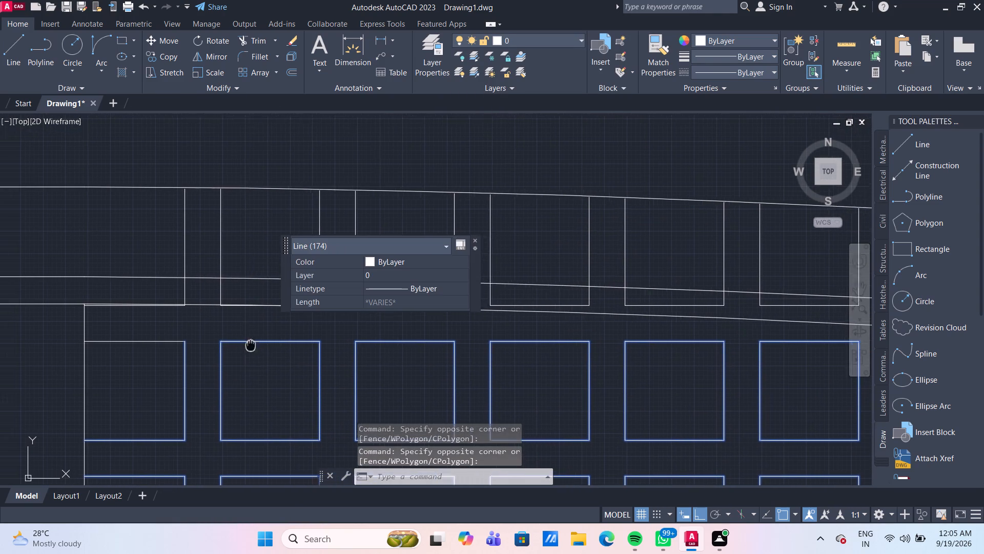
middle_click_drag(255, 346, 331, 377)
scroll(268, 385, "down", 1)
left_click(264, 385)
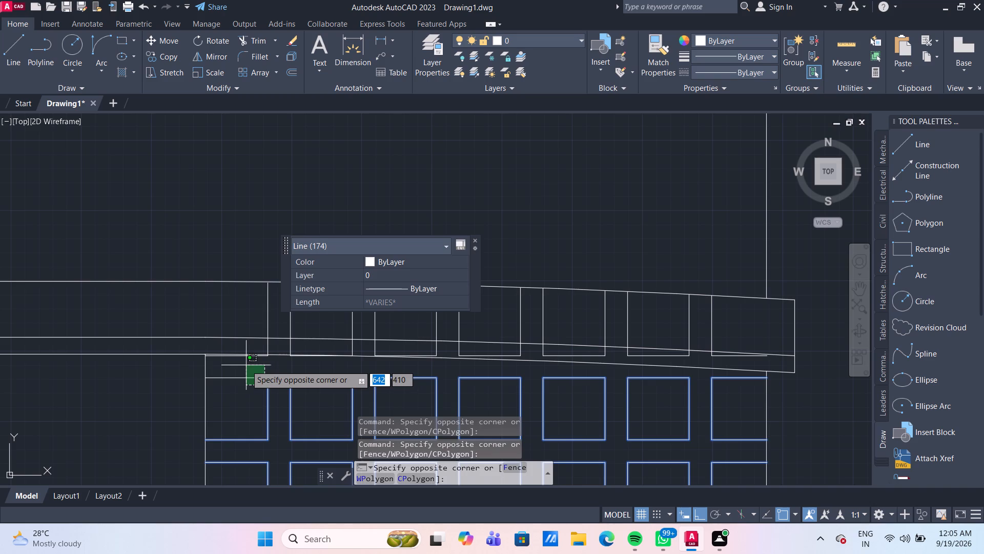
left_click(228, 363)
scroll(228, 363, "up", 3)
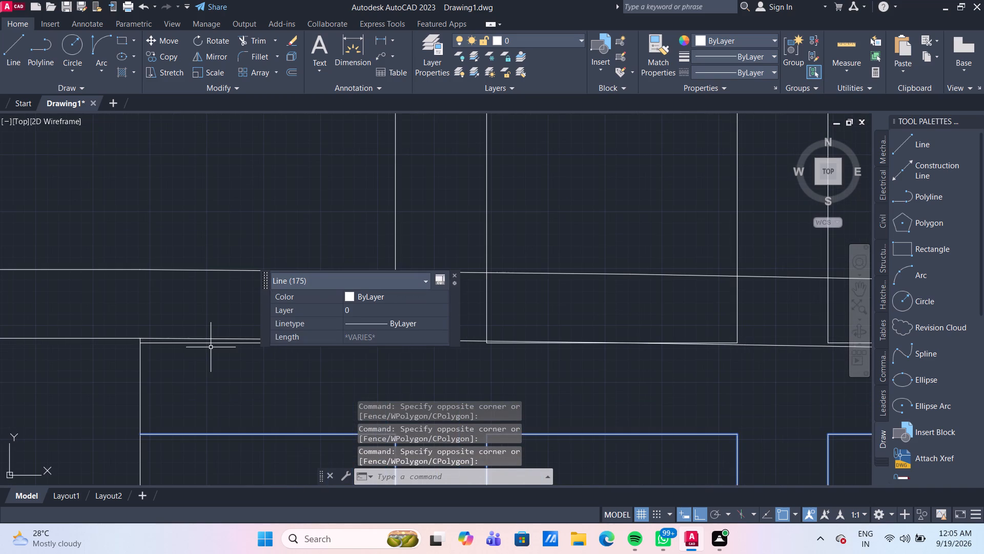
left_click(209, 343)
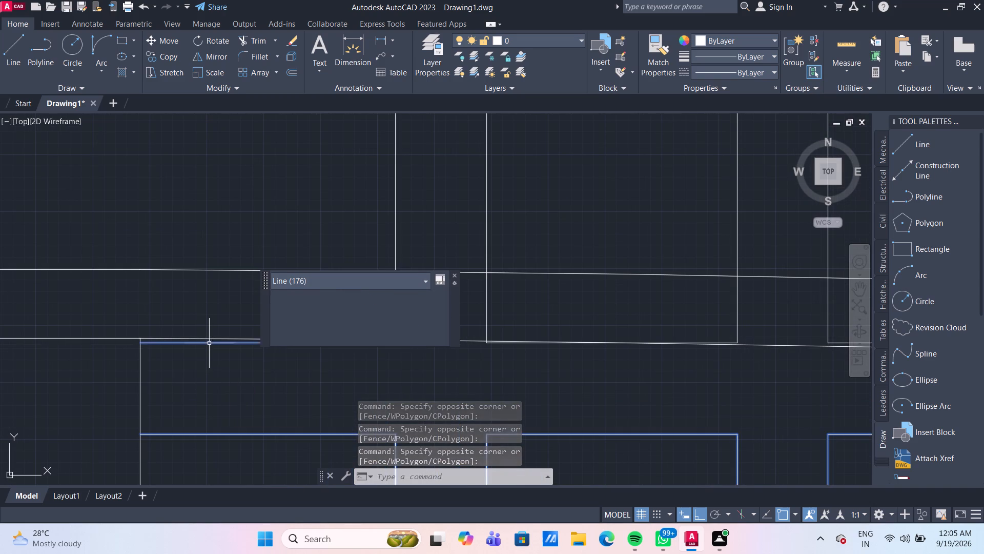
scroll(398, 387, "down", 1)
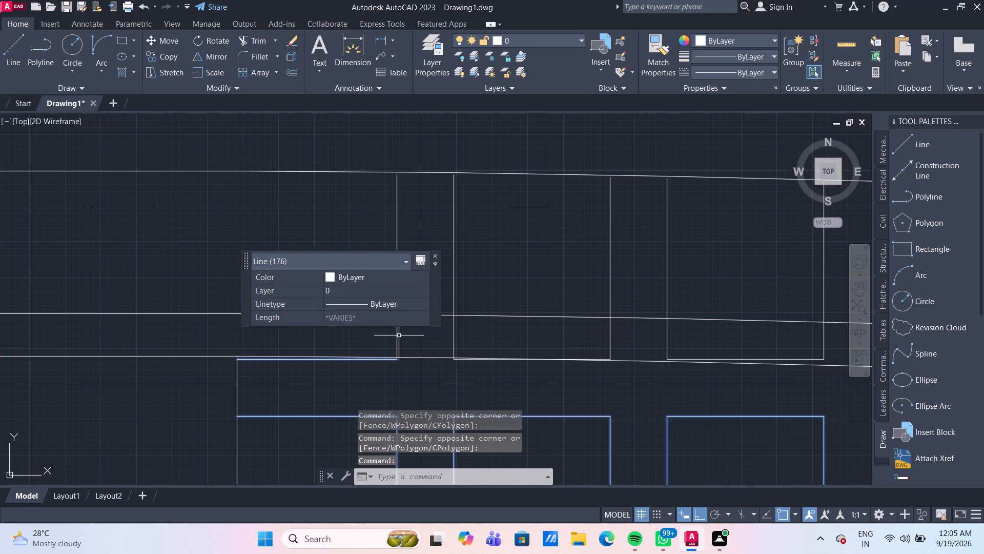
left_click(398, 335)
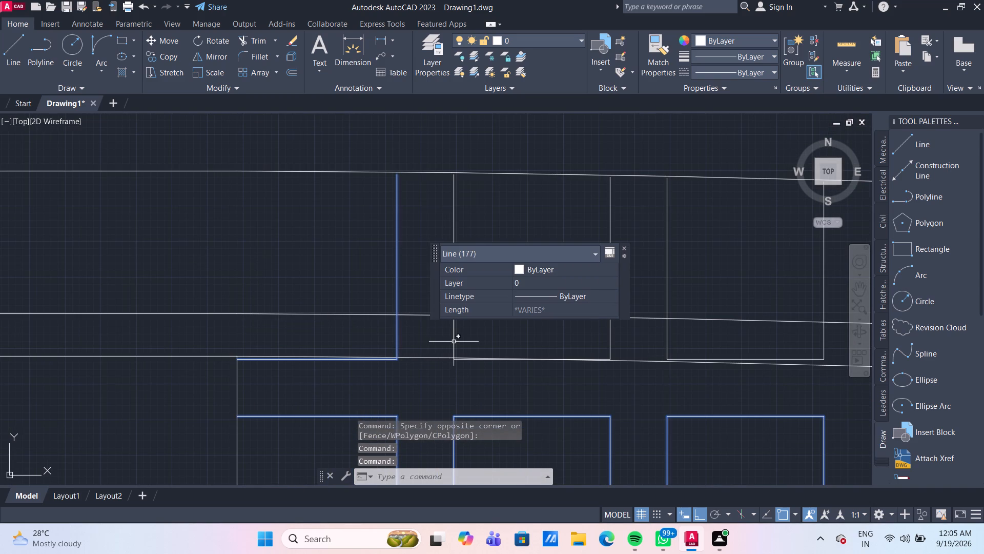
left_click(455, 342)
scroll(458, 370, "up", 3)
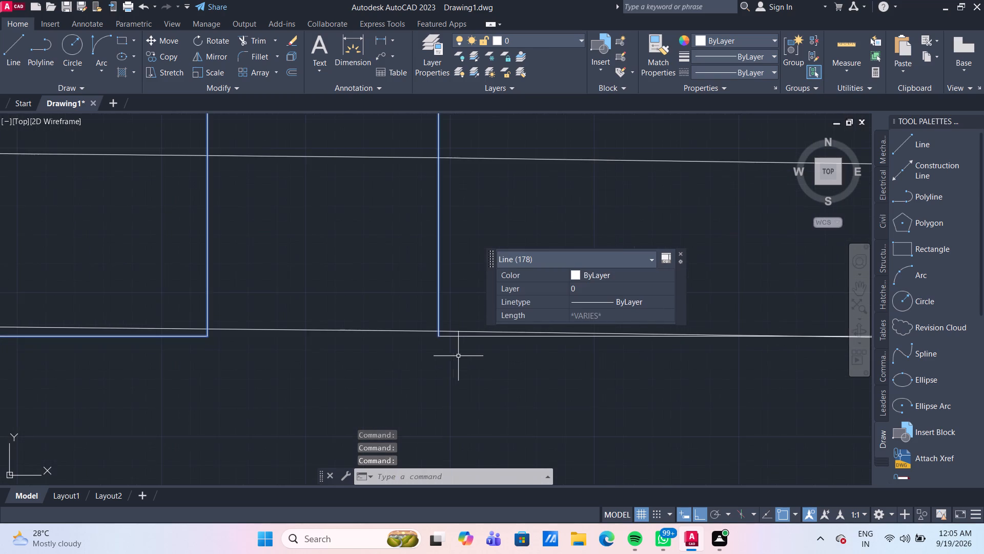
scroll(458, 356, "up", 1)
left_click(453, 333)
scroll(500, 386, "down", 3)
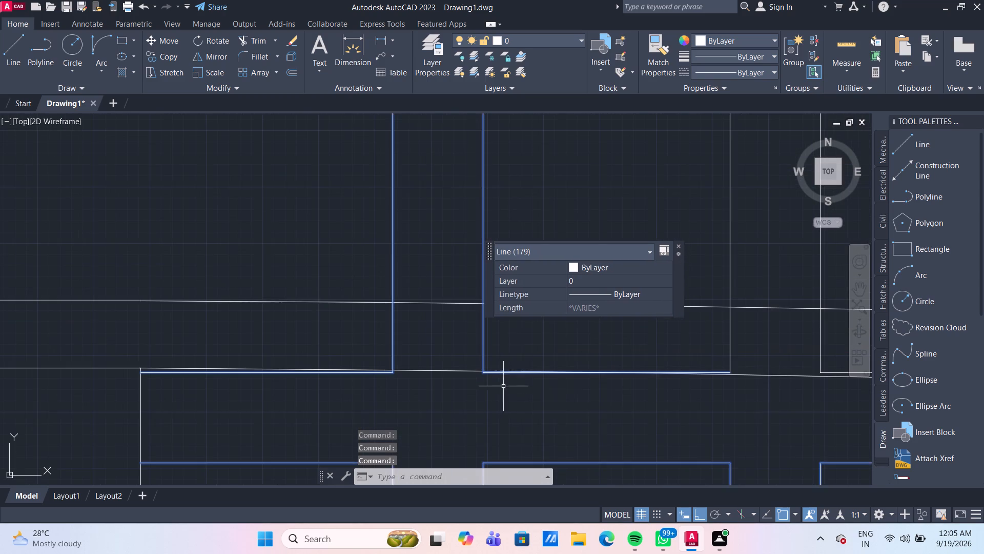
scroll(799, 358, "down", 1)
middle_click_drag(799, 358, 588, 351)
scroll(588, 351, "down", 2)
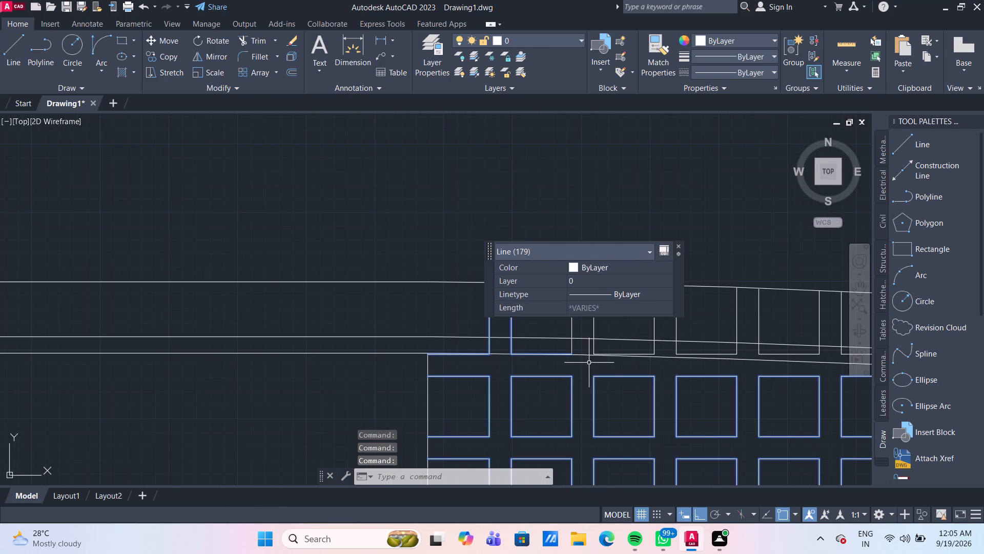
middle_click_drag(721, 355, 457, 374)
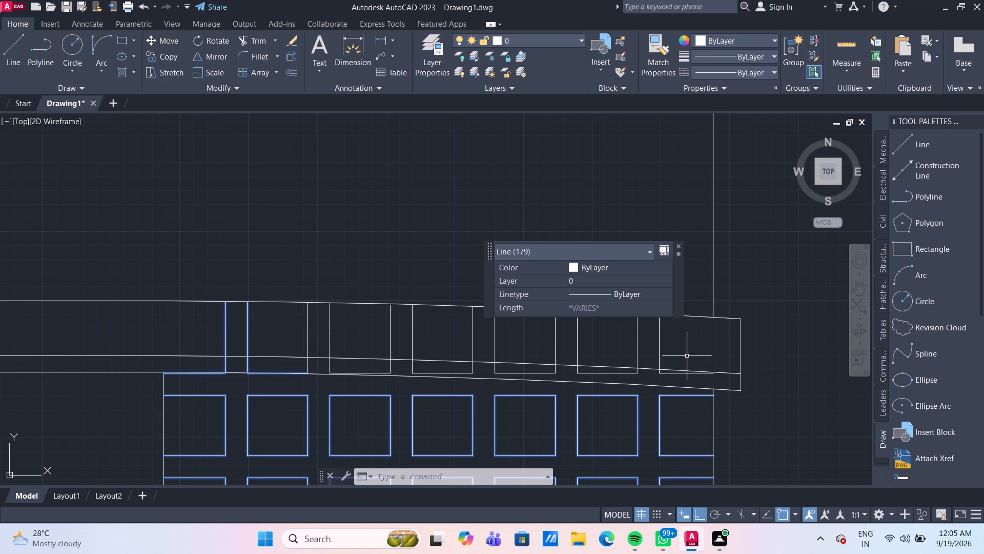
left_click_drag(686, 351, 664, 346)
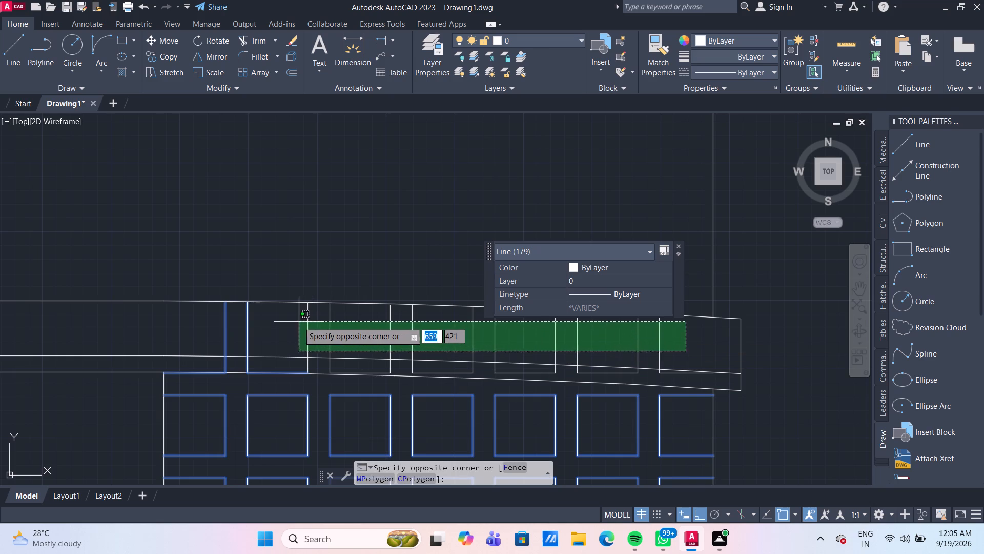
left_click(298, 322)
scroll(365, 379, "up", 2)
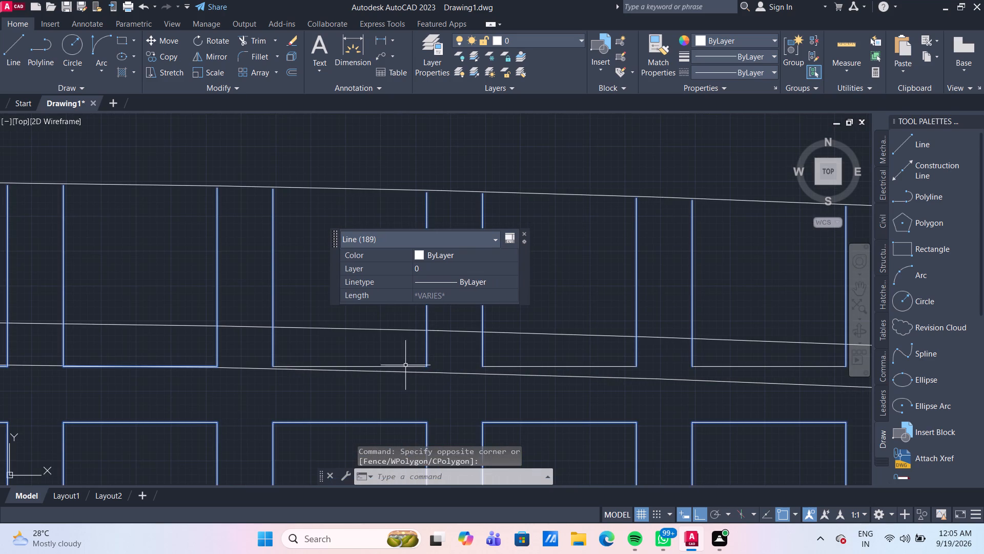
left_click(406, 367)
left_click(583, 368)
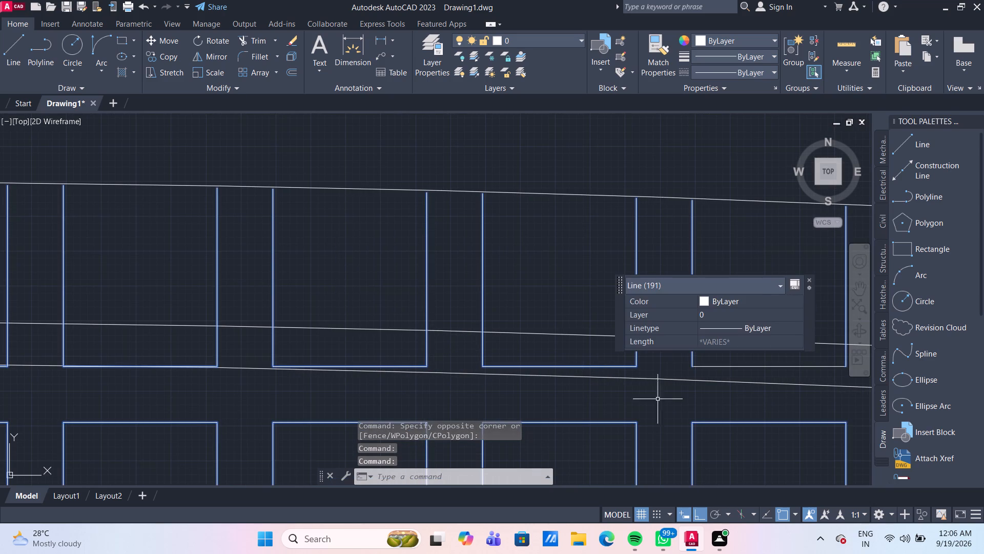
scroll(679, 401, "down", 1)
middle_click_drag(679, 401, 458, 409)
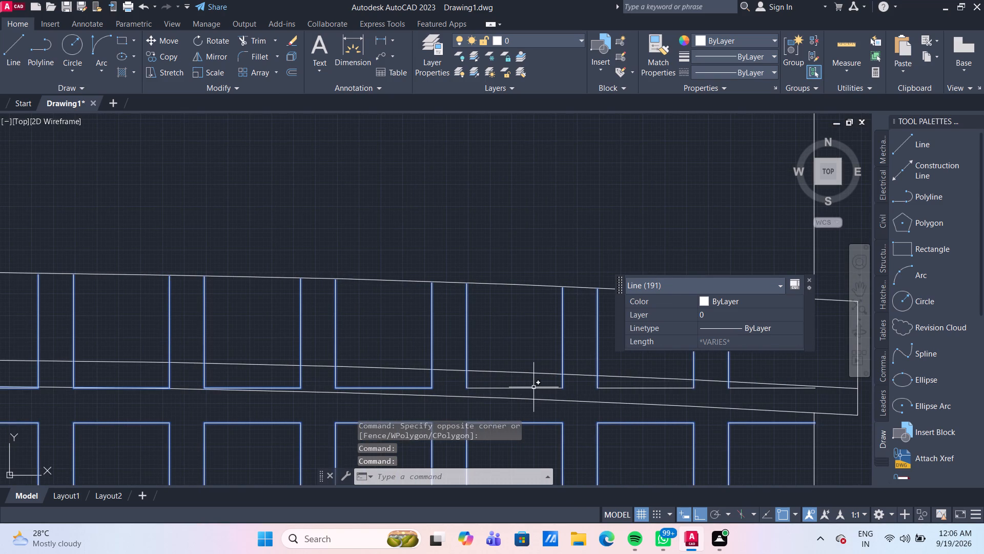
left_click(537, 388)
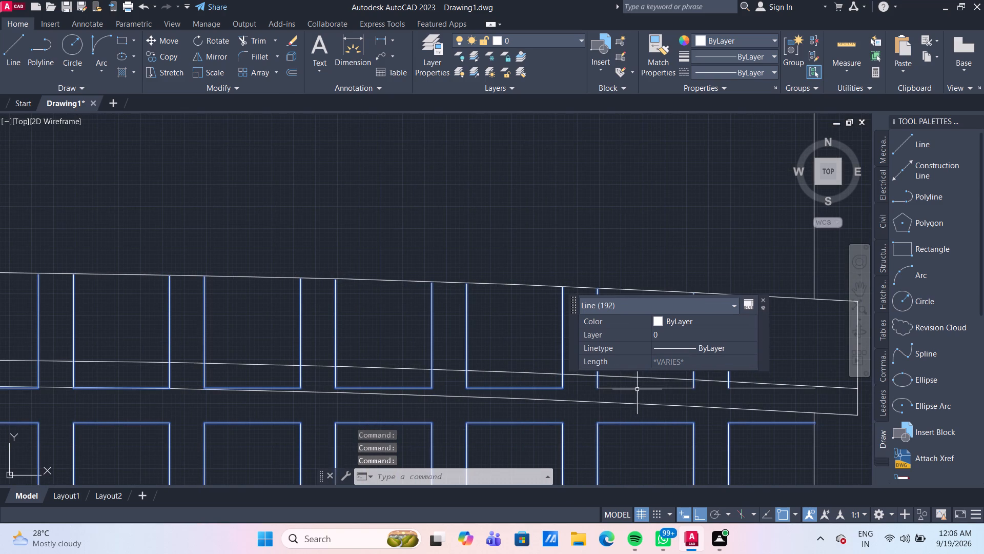
left_click(637, 389)
middle_click_drag(739, 412, 523, 418)
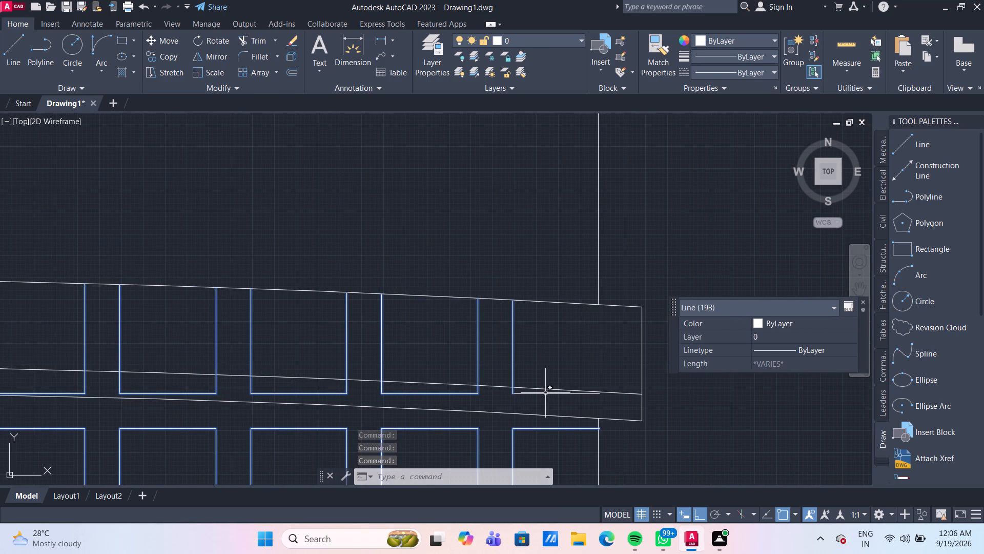
left_click(545, 393)
scroll(545, 393, "down", 2)
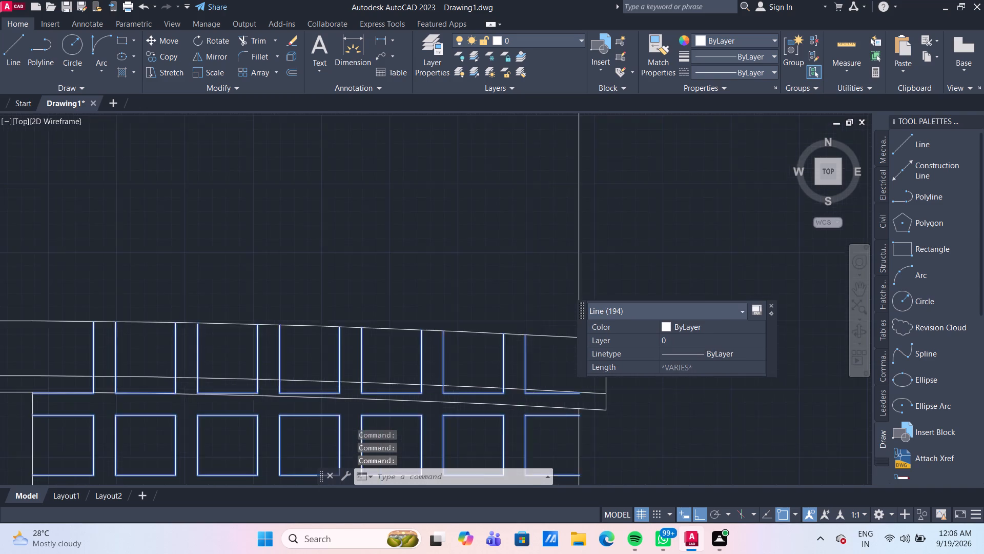
middle_click_drag(566, 433, 524, 312)
scroll(522, 307, "up", 1)
scroll(558, 397, "down", 2)
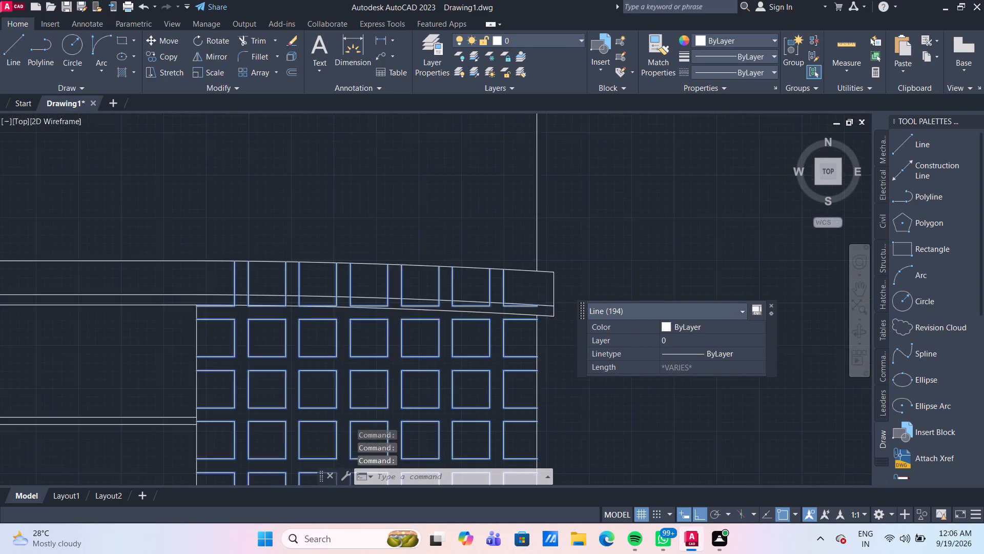
middle_click_drag(561, 410, 534, 256)
middle_click_drag(543, 385, 535, 341)
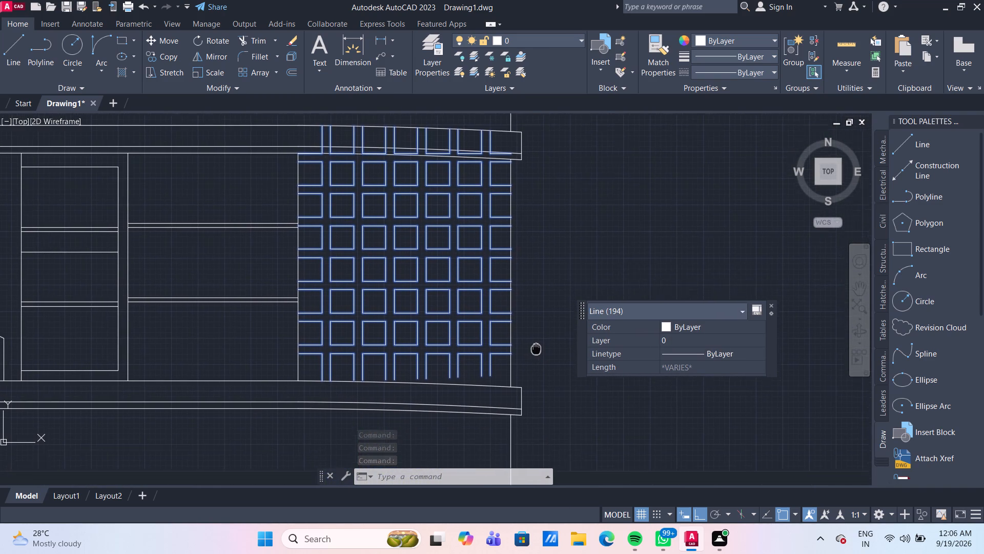
middle_click_drag(535, 341, 531, 326)
key("m")
key("Return")
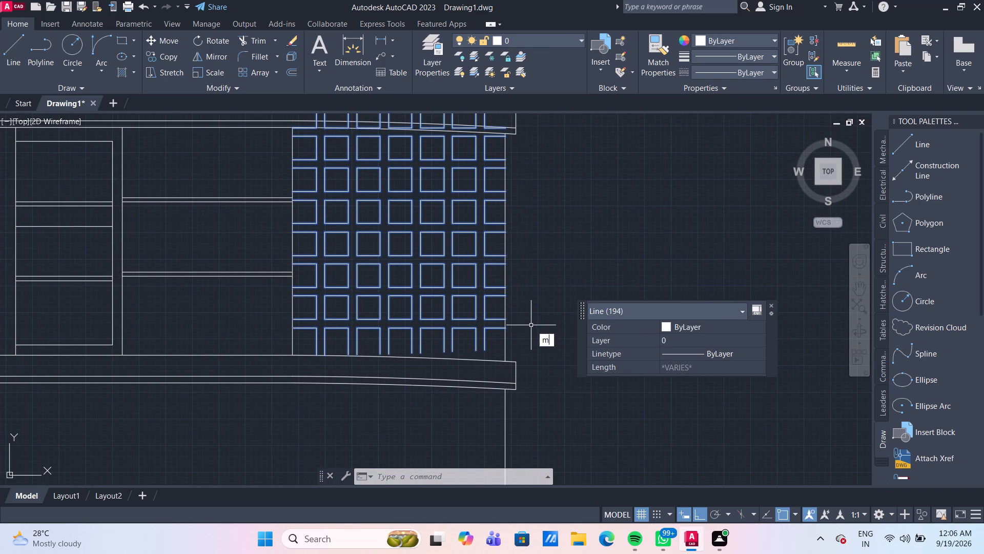
scroll(474, 350, "up", 1)
left_click(488, 354)
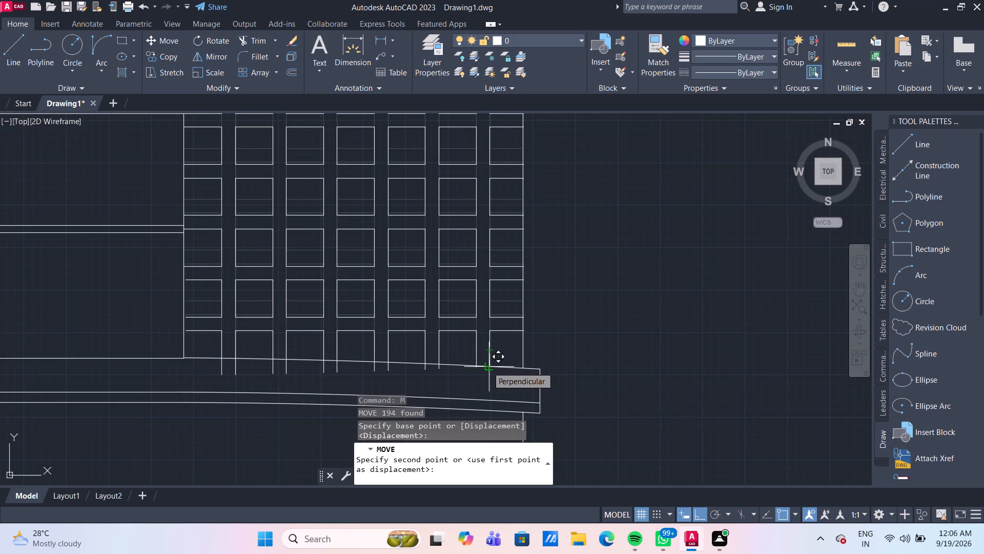
left_click(487, 367)
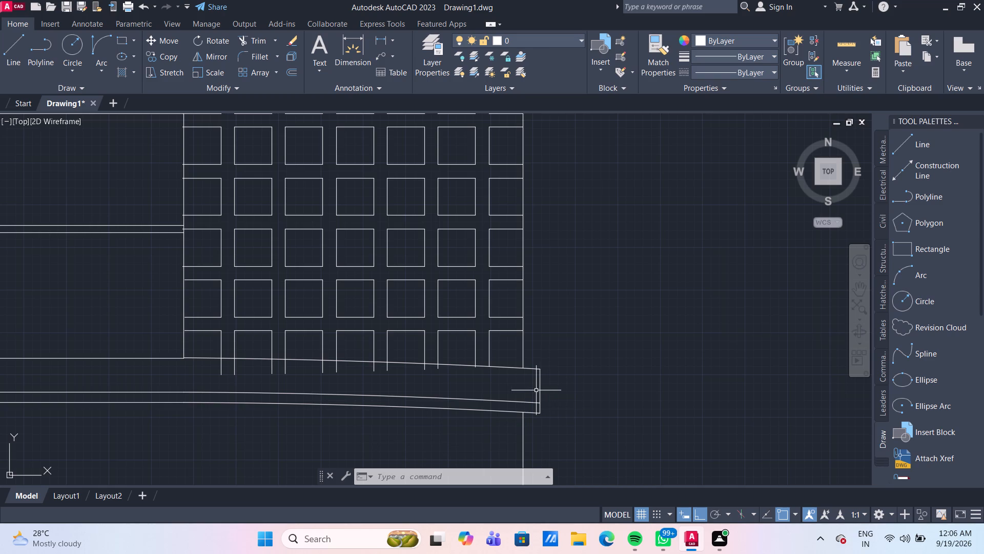
Examine how the moved grid meets the balcony slab's curved top edge and the bay's right edge.
middle_click_drag(568, 307, 626, 373)
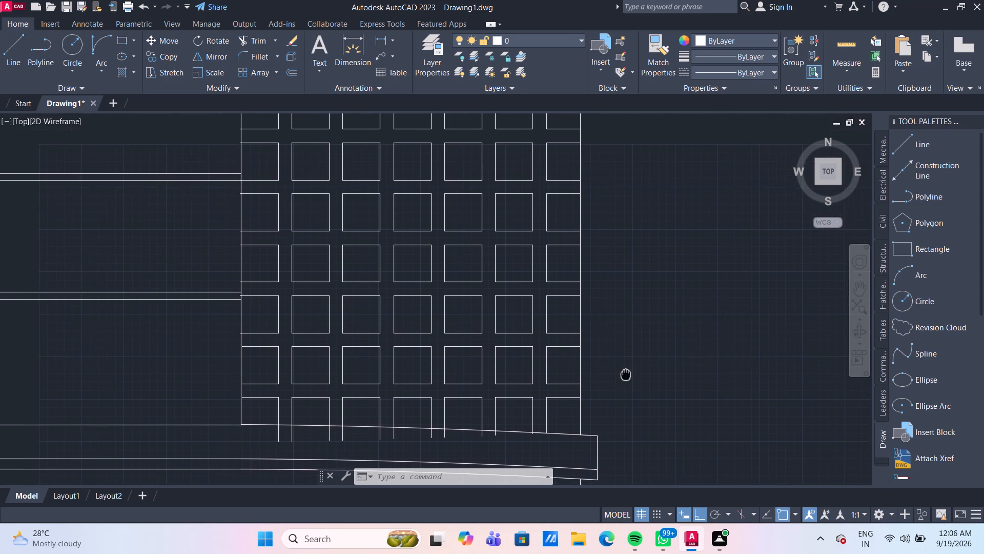
middle_click_drag(626, 373, 647, 450)
middle_click_drag(647, 449, 646, 344)
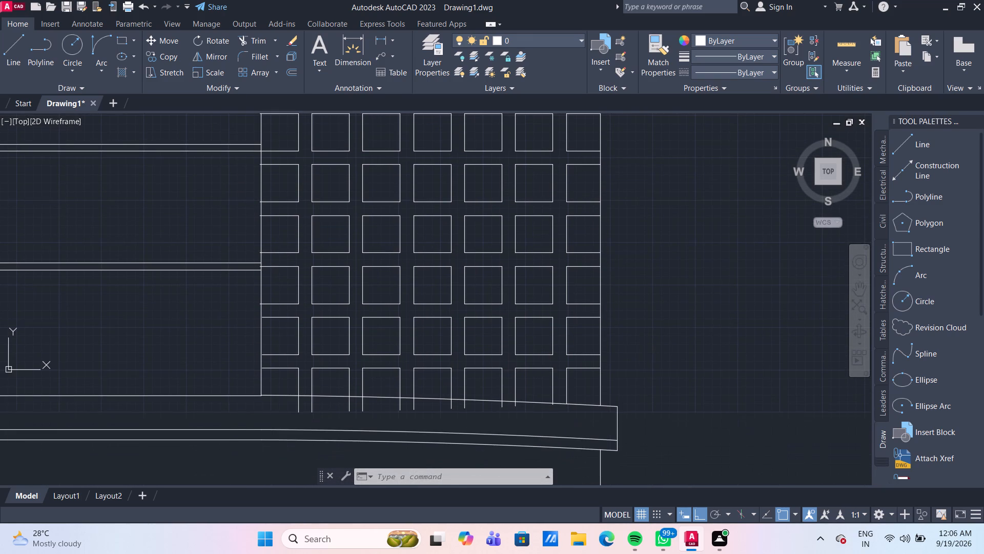
scroll(636, 387, "up", 1)
middle_click_drag(636, 387, 643, 325)
middle_click_drag(479, 391, 485, 388)
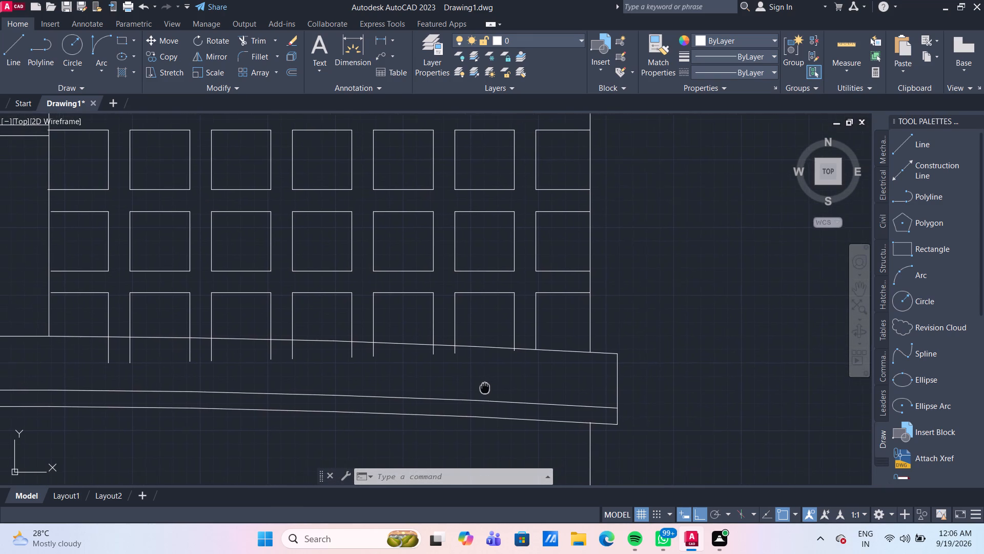
middle_click_drag(485, 388, 546, 380)
scroll(546, 380, "up", 1)
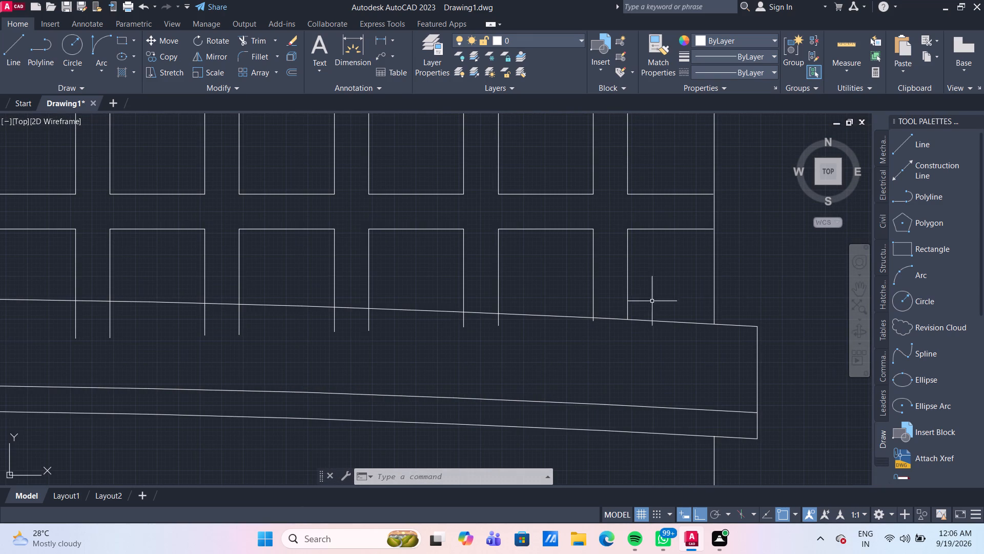
scroll(696, 247, "up", 1)
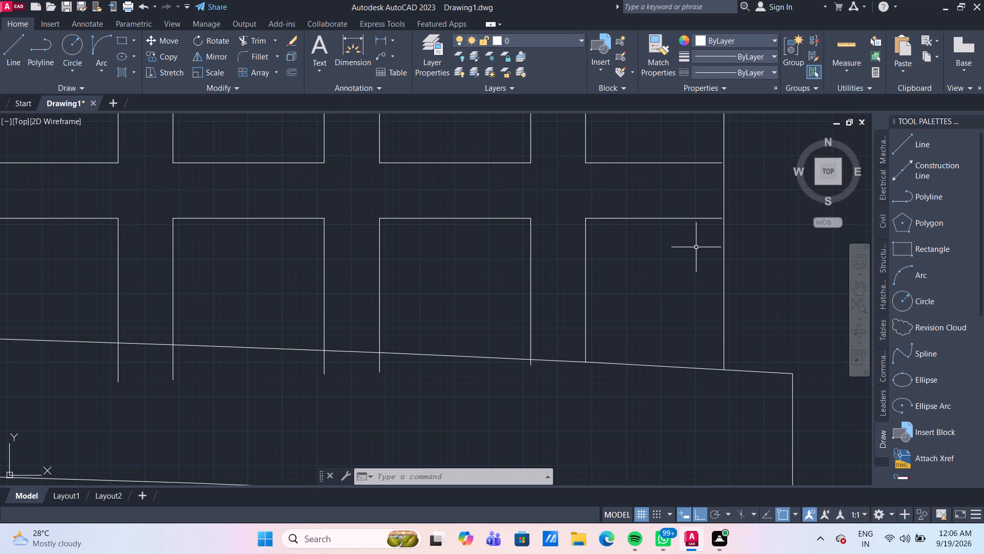
scroll(696, 247, "down", 4)
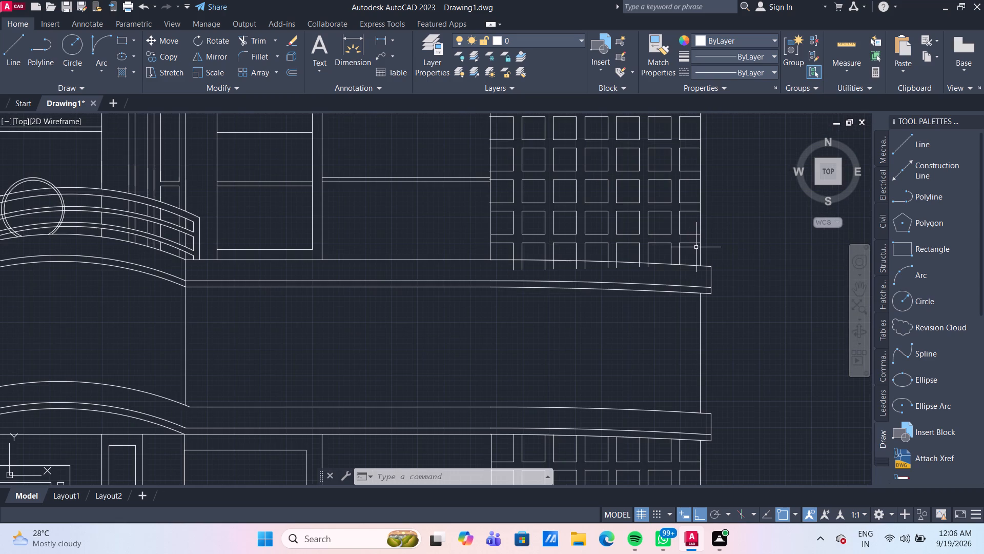
middle_click_drag(696, 247, 635, 333)
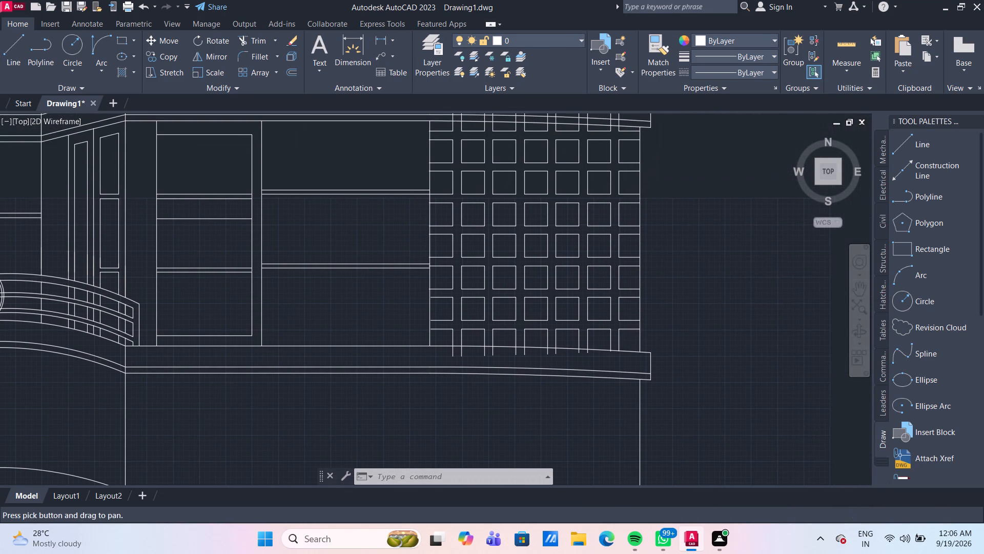
Fence-extend the rightmost horizontal grid lines to the bay's right edge over its full height, and end the Extend command.
type("ex")
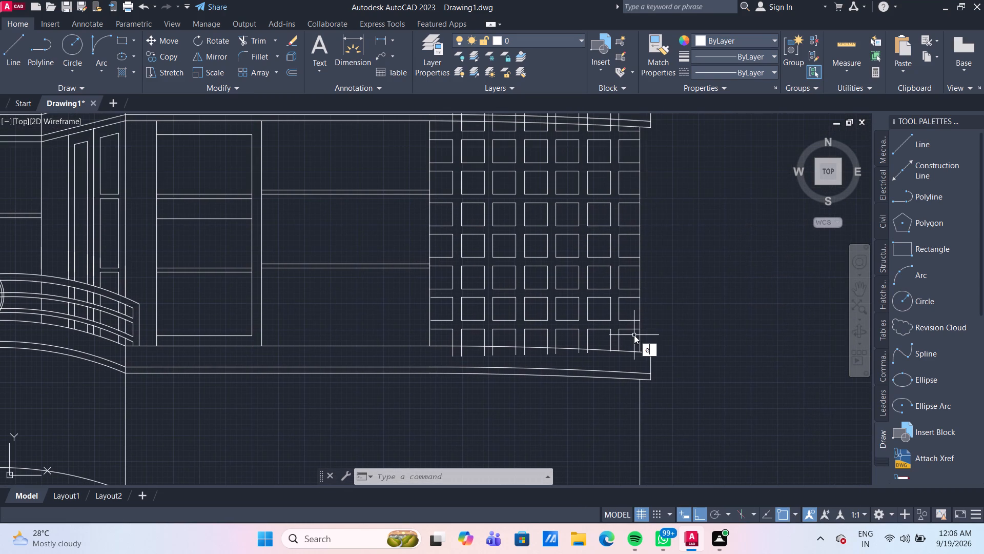
key("Return")
left_click(634, 335)
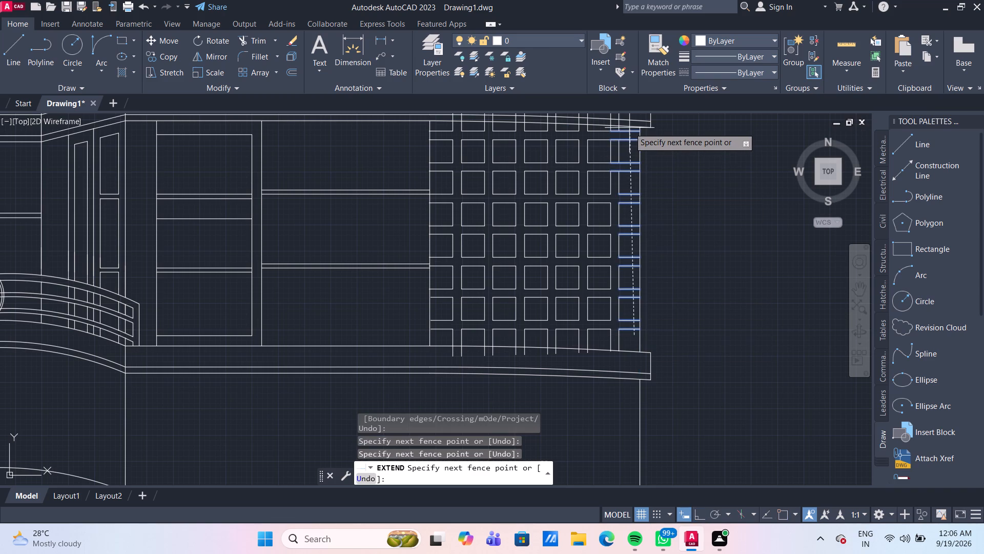
left_click(634, 129)
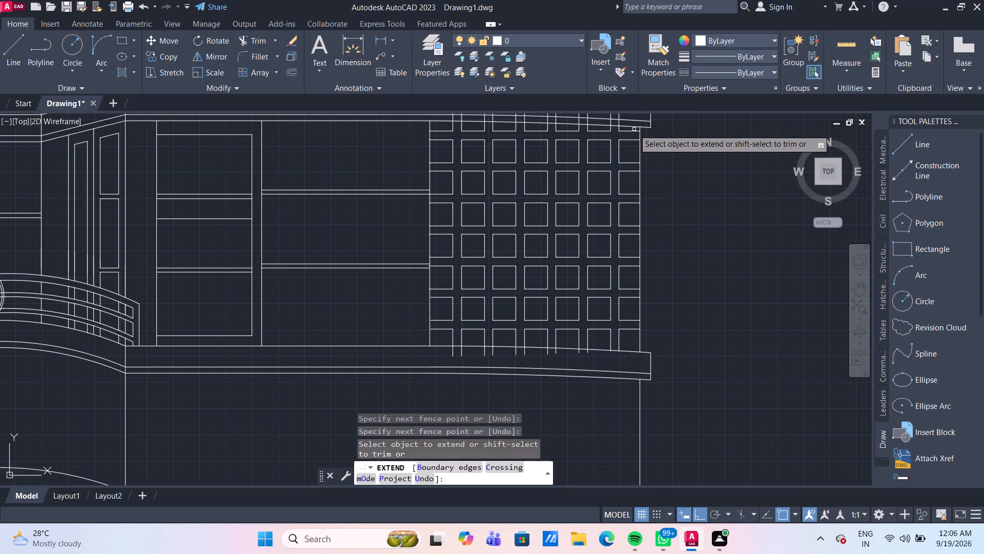
scroll(550, 371, "up", 1)
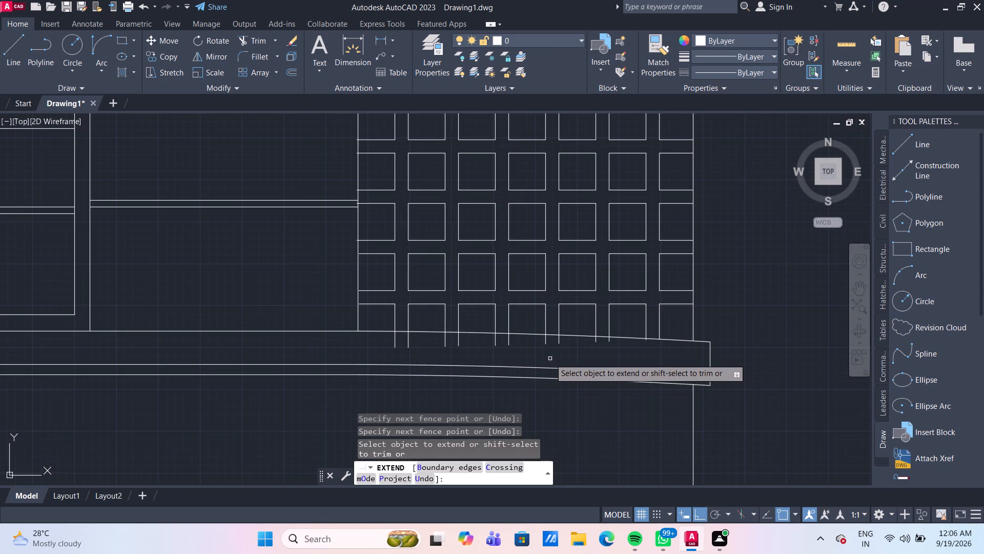
scroll(550, 357, "up", 1)
key("Escape")
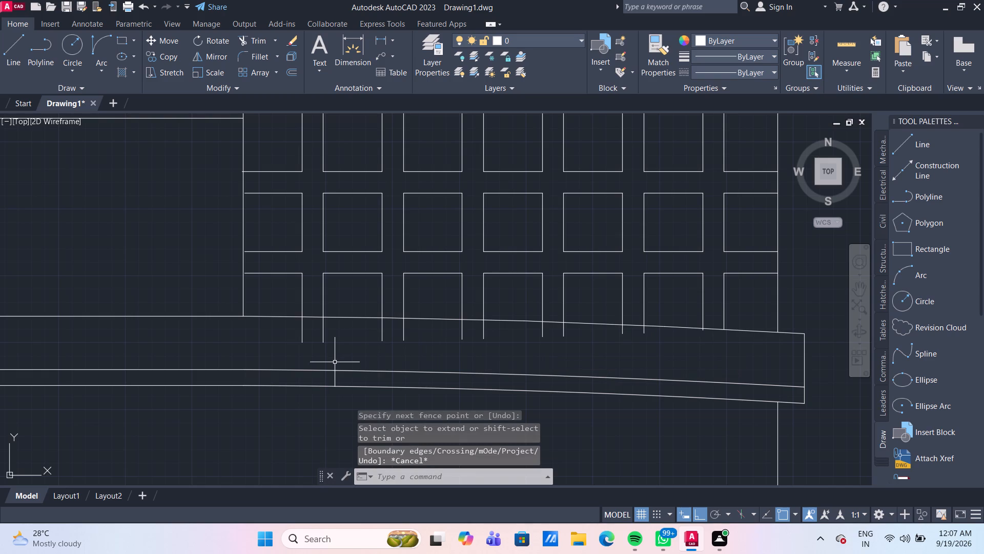
Trim the lower ends of all vertical grid lines that run past the balcony slab's curved top edge.
type("tr")
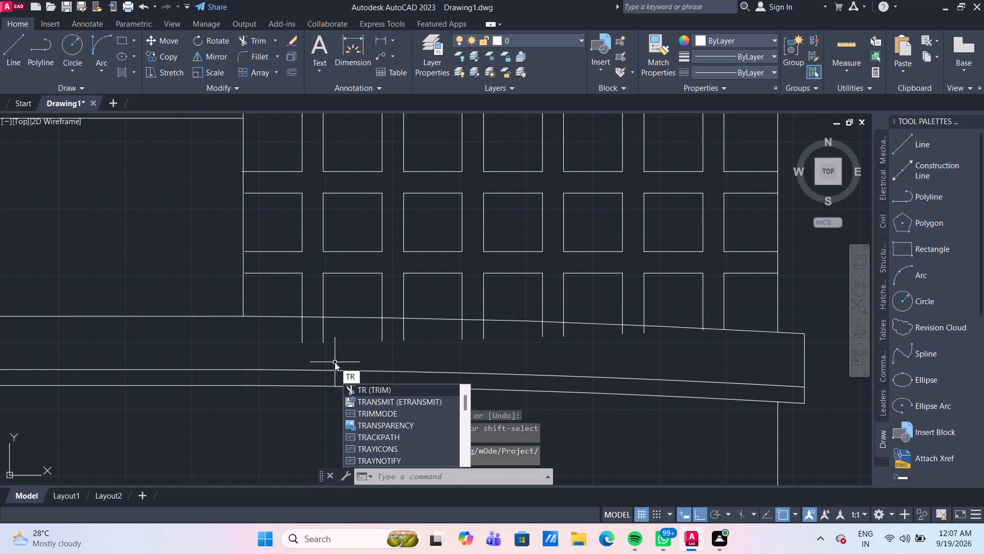
key("Return")
left_click(290, 331)
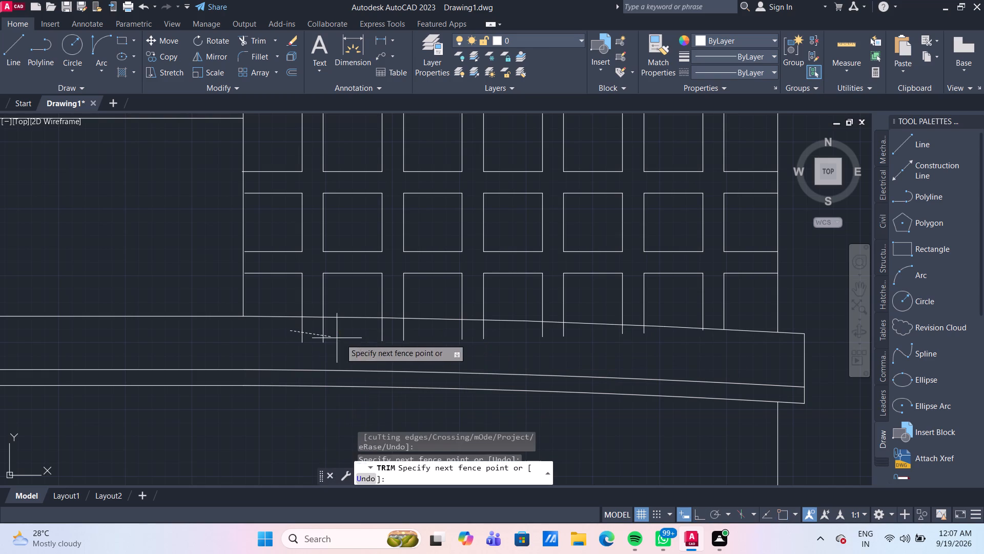
left_click(661, 332)
scroll(702, 333, "up", 2)
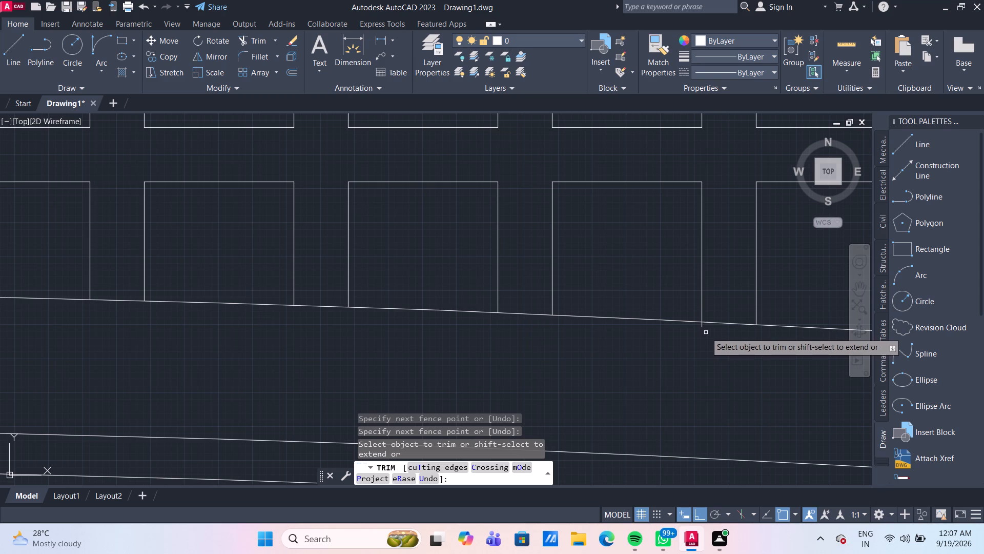
left_click(702, 328)
Trim the horizontal line ends overshooting the bay's left edge in the lower grid, up to the strip beside the adjoining window's lower rail.
scroll(702, 328, "down", 4)
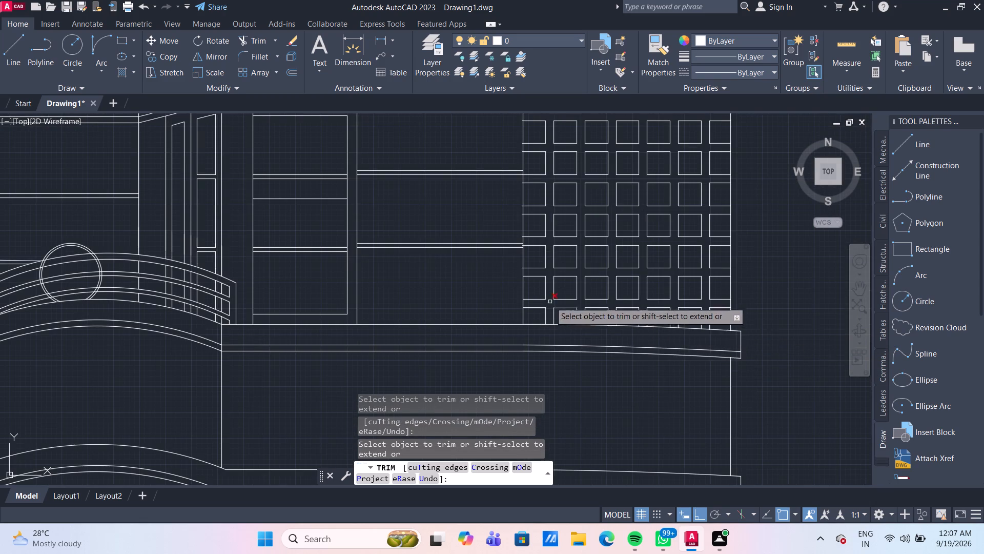
scroll(541, 298, "up", 2)
scroll(495, 214, "up", 3)
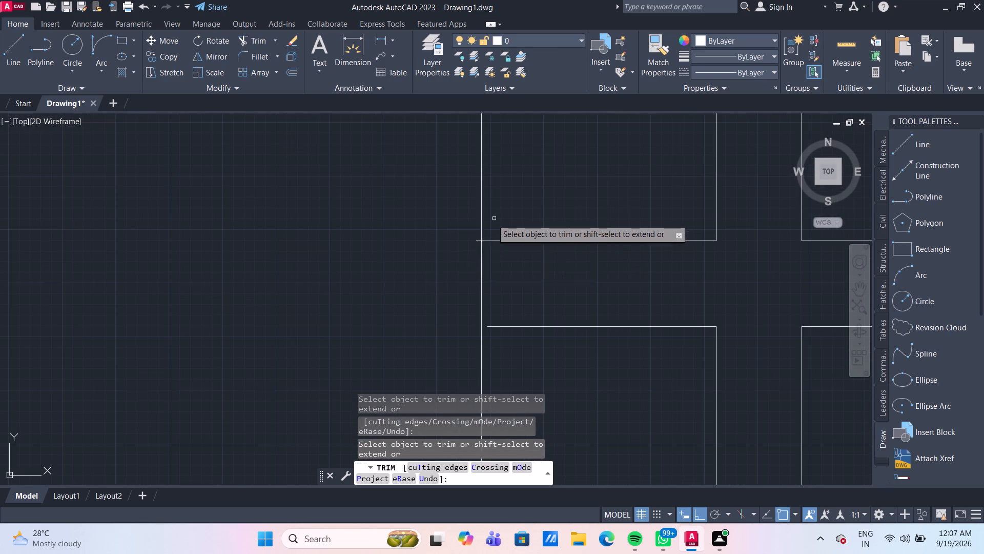
left_click(478, 240)
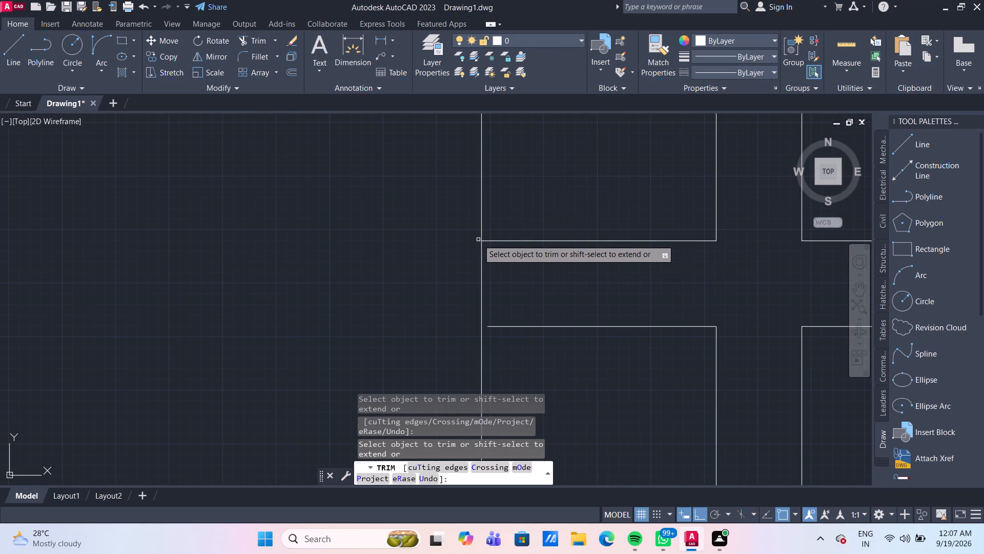
scroll(514, 220, "down", 2)
middle_click_drag(544, 240, 549, 219)
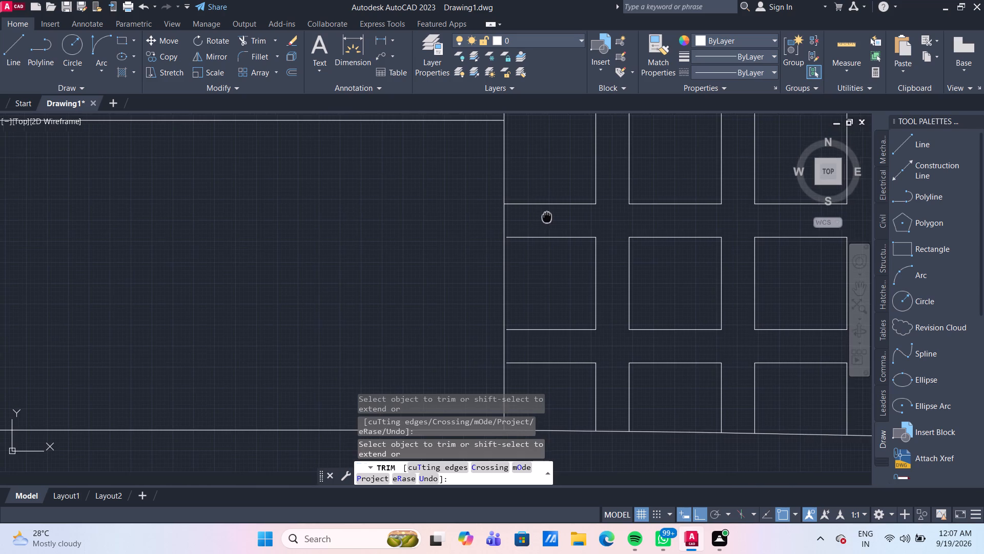
middle_click_drag(549, 219, 558, 363)
scroll(535, 242, "up", 2)
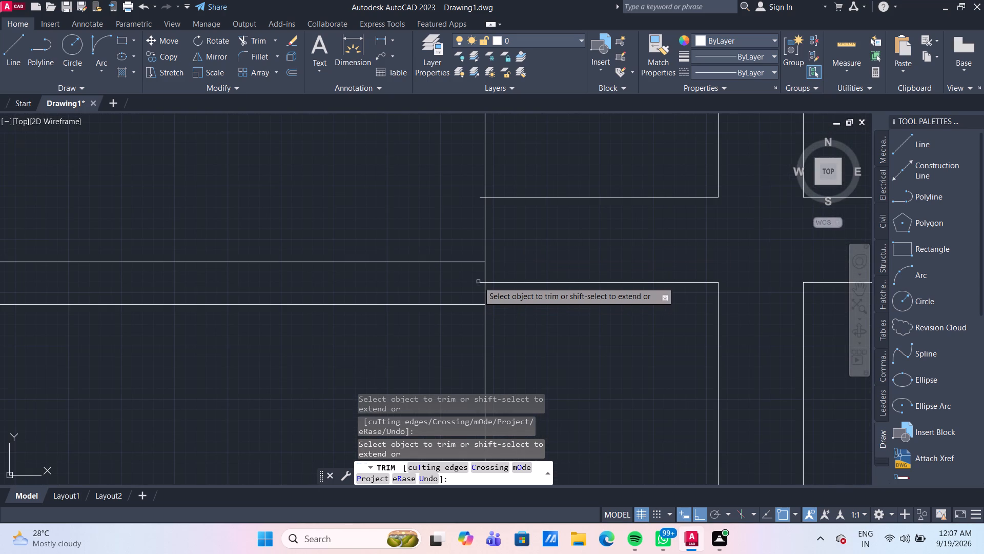
left_click(480, 282)
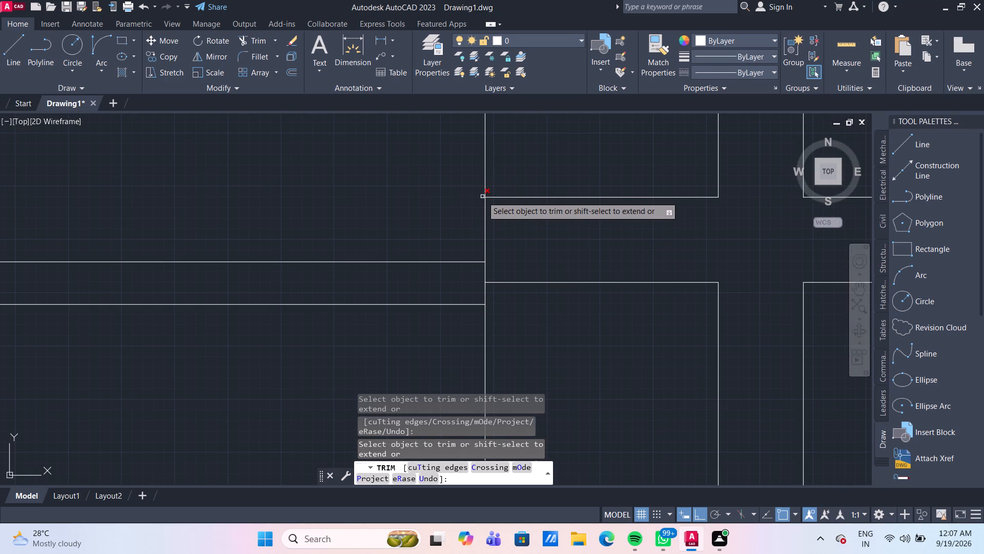
left_click(482, 198)
Trim the overshooting left ends of the next two horizontal strips, up to the one beside the adjoining window's upper rail.
scroll(523, 167, "down", 1)
middle_click_drag(523, 167, 529, 347)
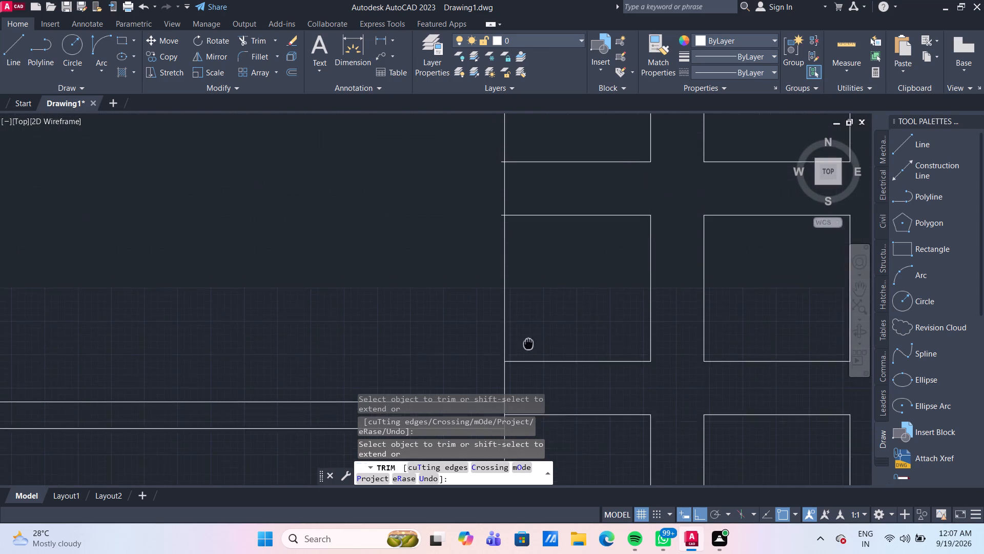
middle_click_drag(529, 347, 529, 354)
scroll(515, 231, "up", 1)
left_click(494, 225)
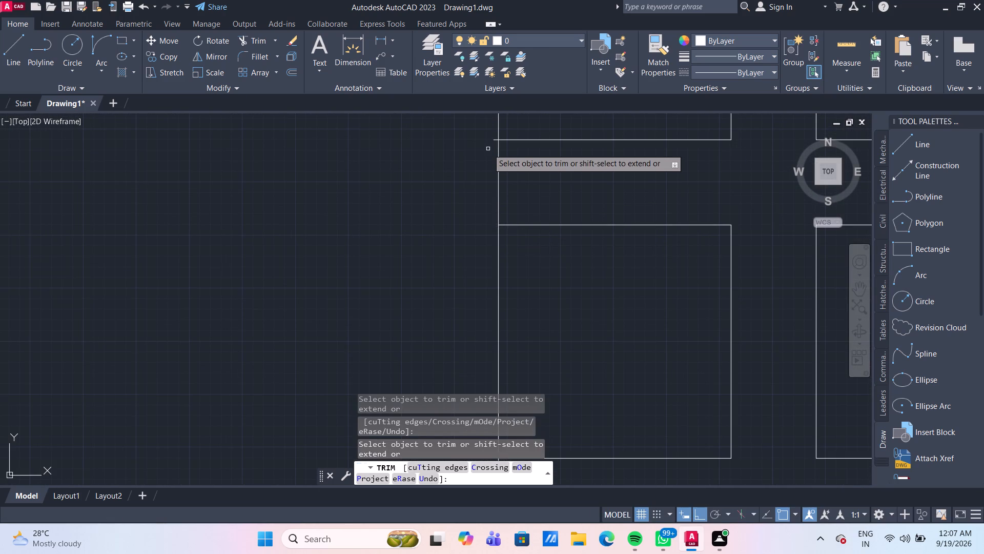
left_click(495, 140)
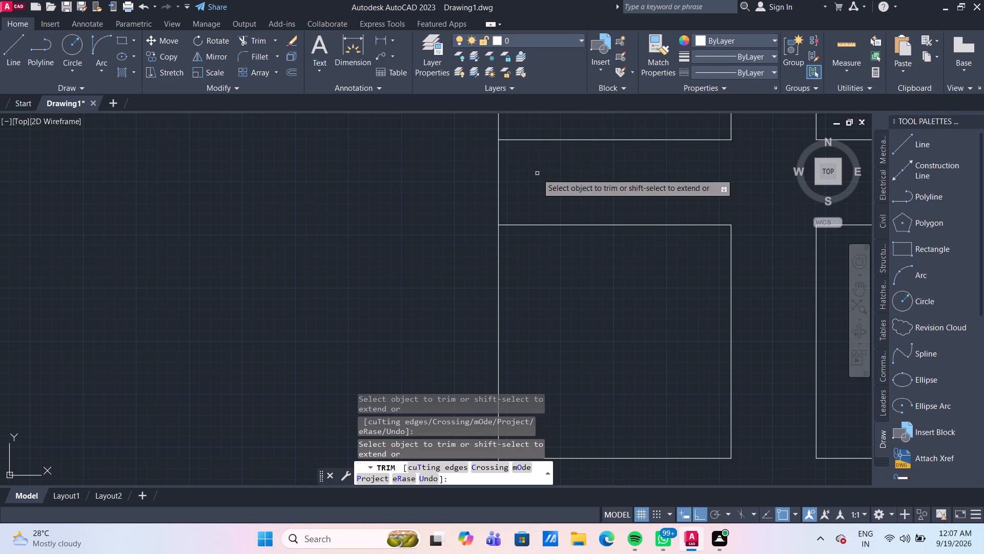
middle_click_drag(542, 175, 537, 354)
scroll(547, 226, "down", 1)
middle_click_drag(535, 184, 526, 341)
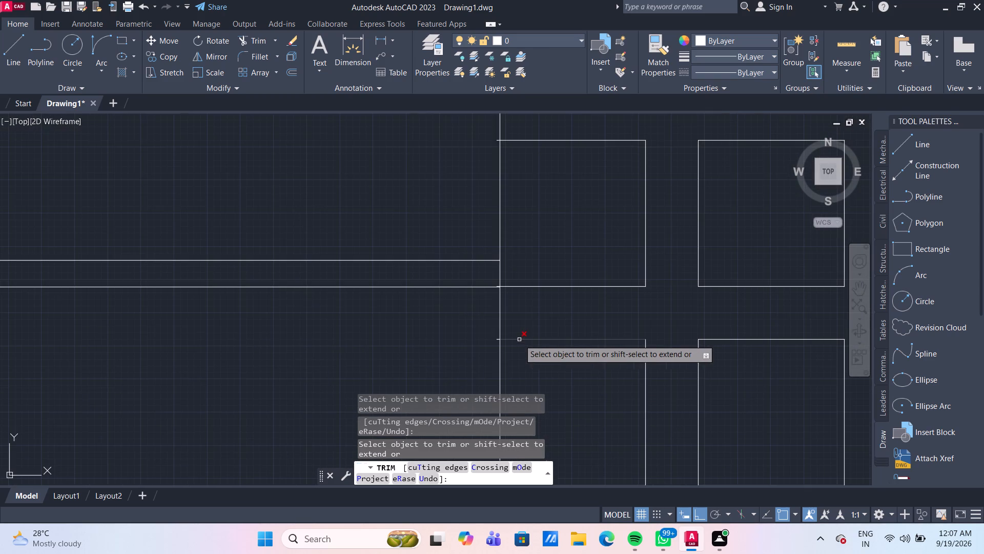
scroll(515, 340, "up", 2)
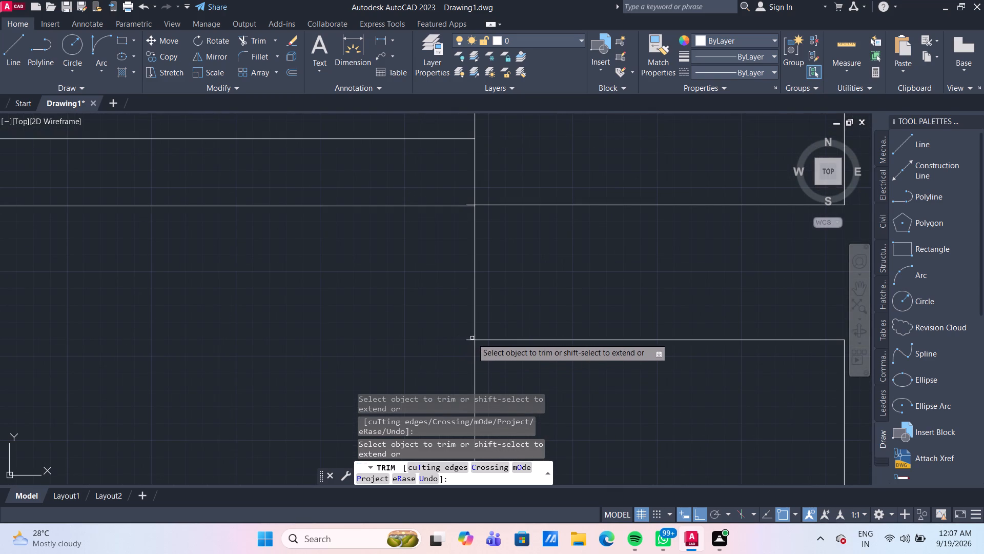
left_click(471, 340)
scroll(479, 202, "up", 2)
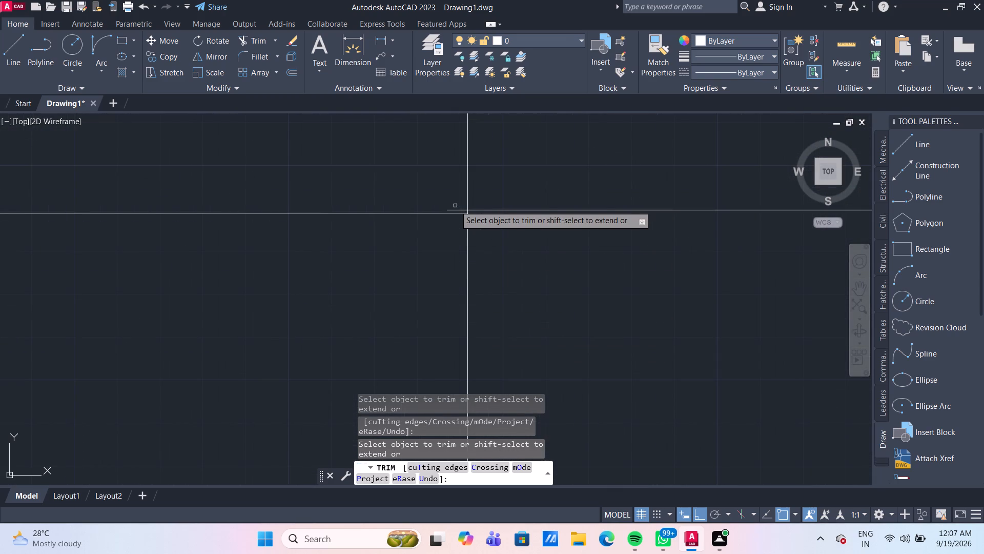
left_click(455, 210)
Trim the left ends of the top two horizontal strips below the upper slab back to the bay's left edge.
scroll(468, 202, "down", 3)
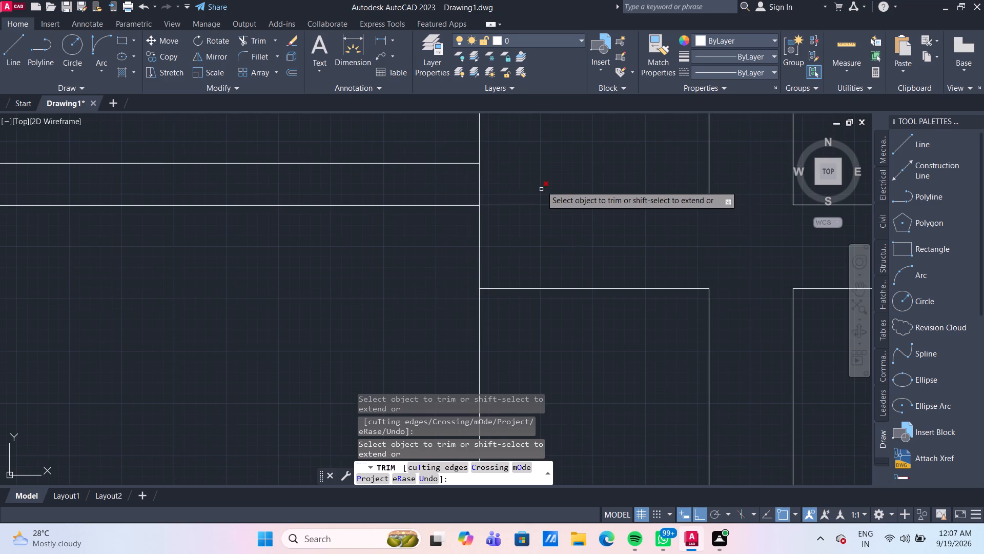
scroll(541, 172, "down", 3)
middle_click_drag(551, 135, 553, 207)
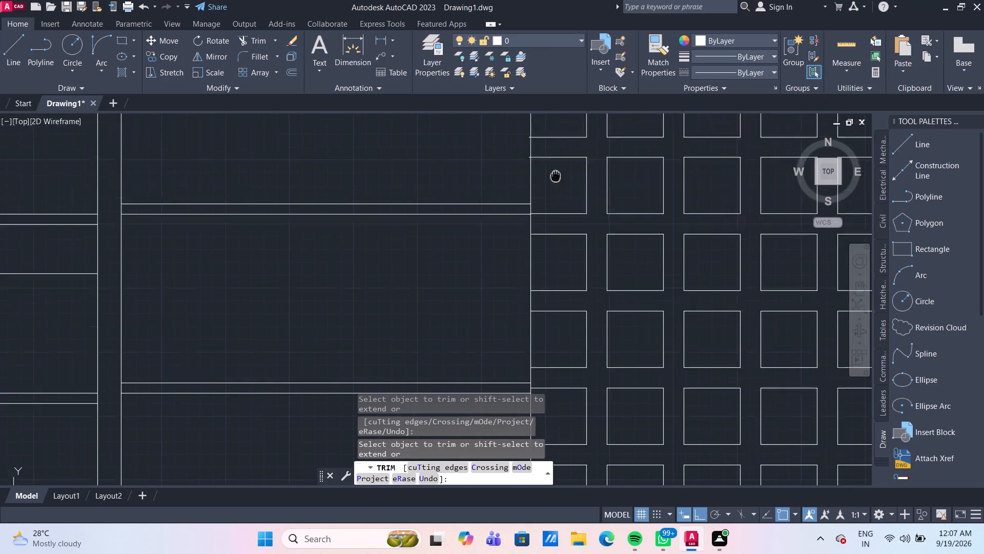
middle_click_drag(553, 207, 523, 333)
scroll(510, 331, "up", 3)
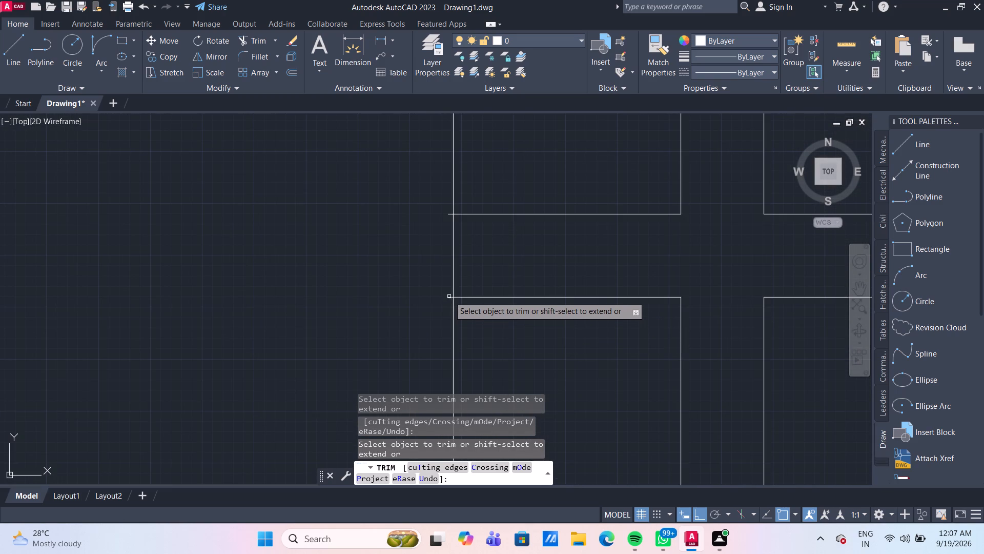
left_click(449, 296)
left_click(448, 215)
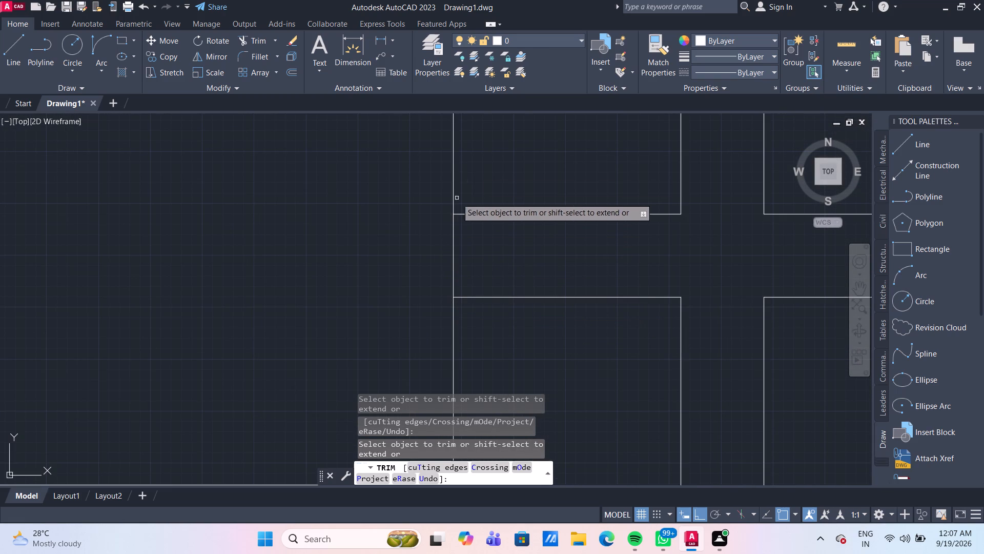
middle_click_drag(486, 158, 479, 375)
scroll(465, 343, "down", 1)
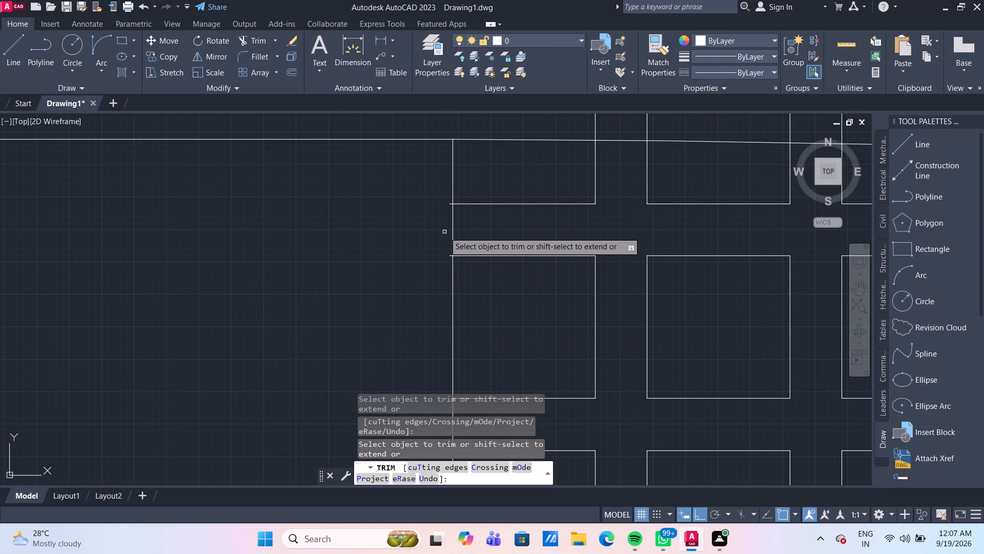
left_click(450, 255)
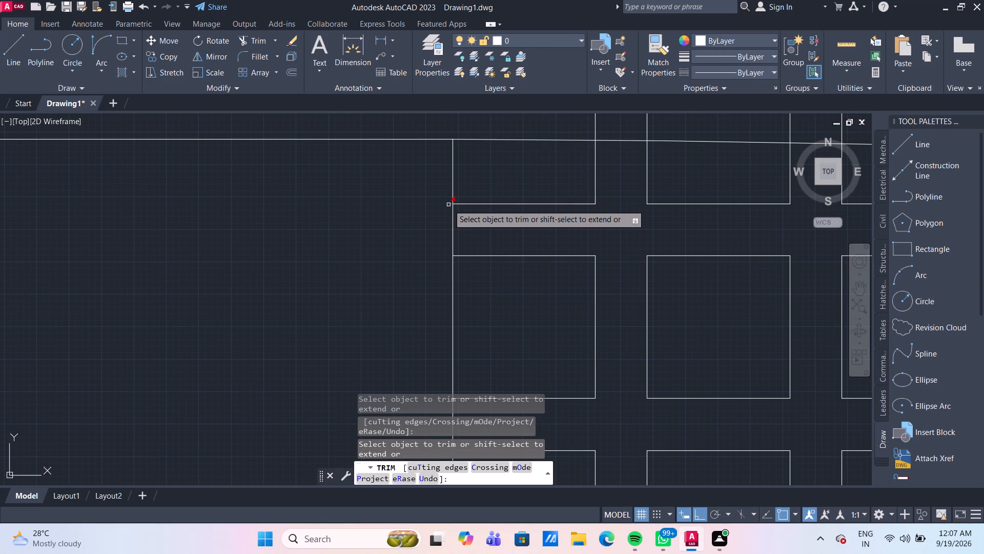
left_click(448, 205)
Trim the upper ends of all vertical grid lines back to the upper line of the upper slab's thin bottom band.
scroll(436, 224, "down", 3)
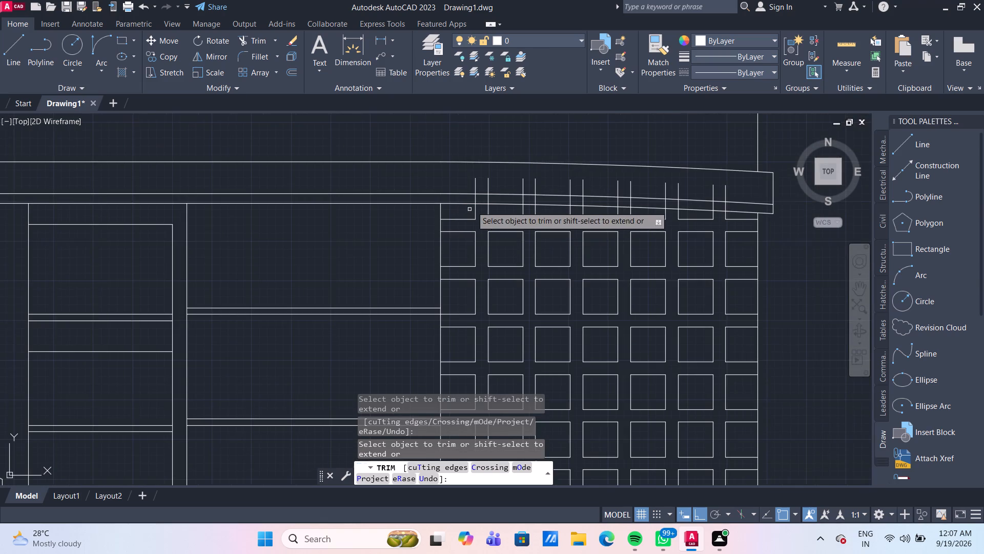
scroll(479, 174, "up", 2)
left_click_drag(439, 197, 482, 212)
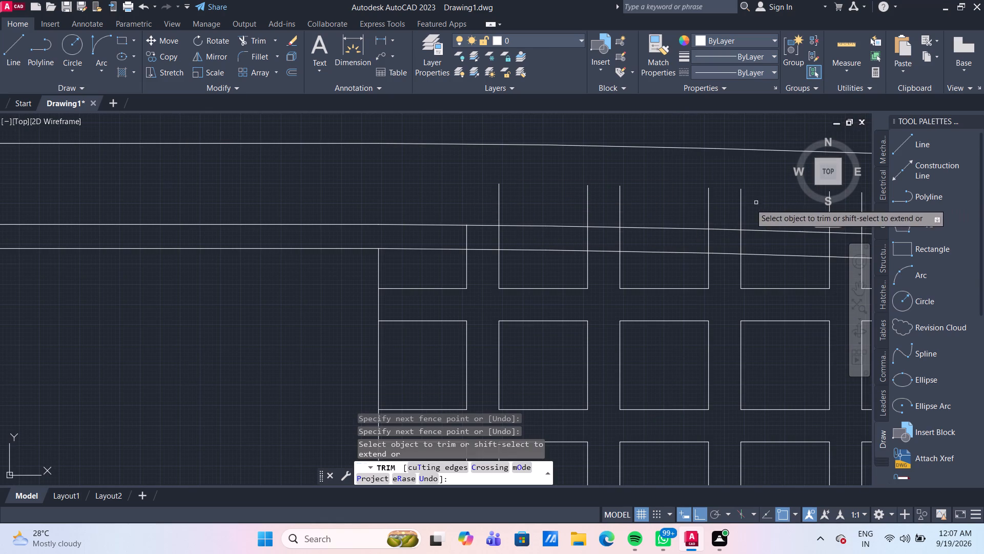
left_click_drag(475, 207, 499, 206)
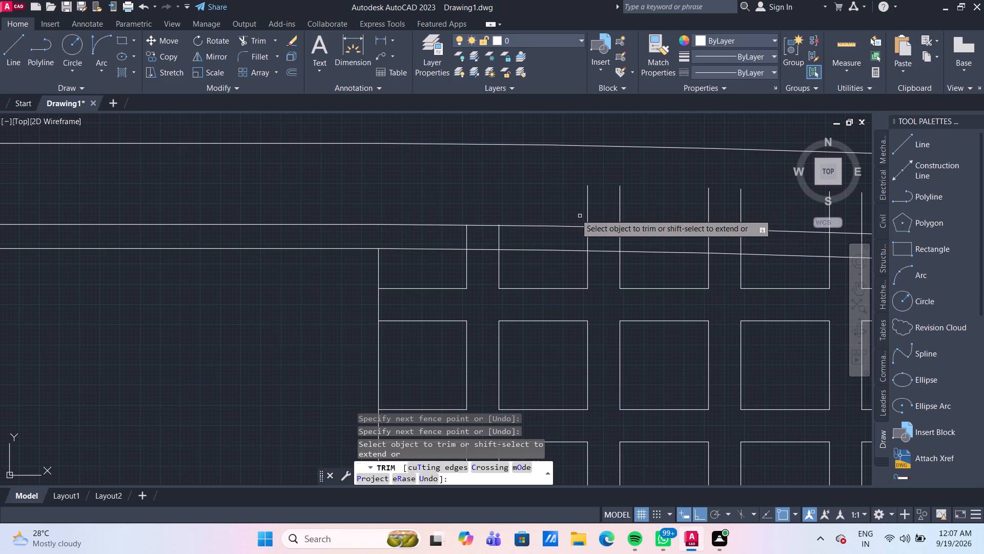
left_click(565, 205)
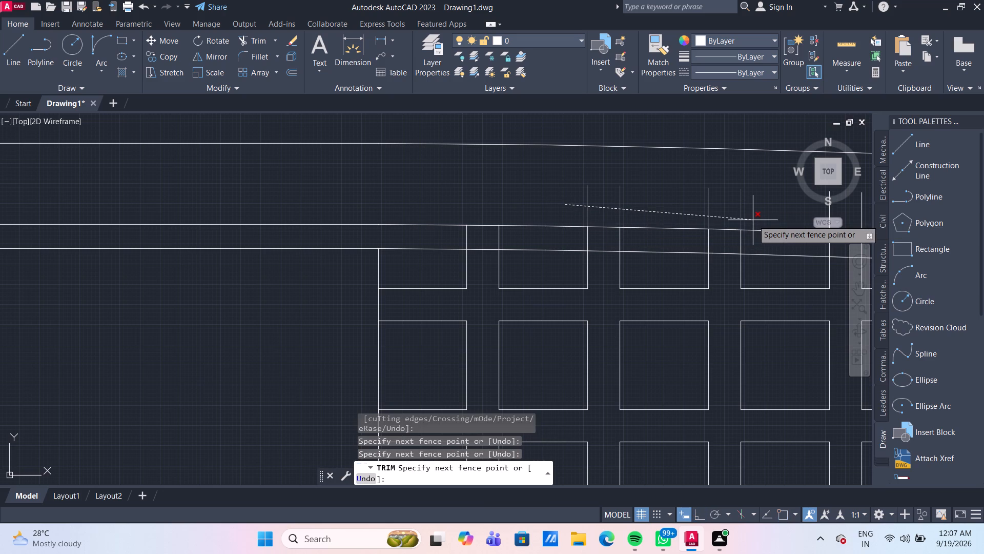
middle_click_drag(753, 220, 290, 267)
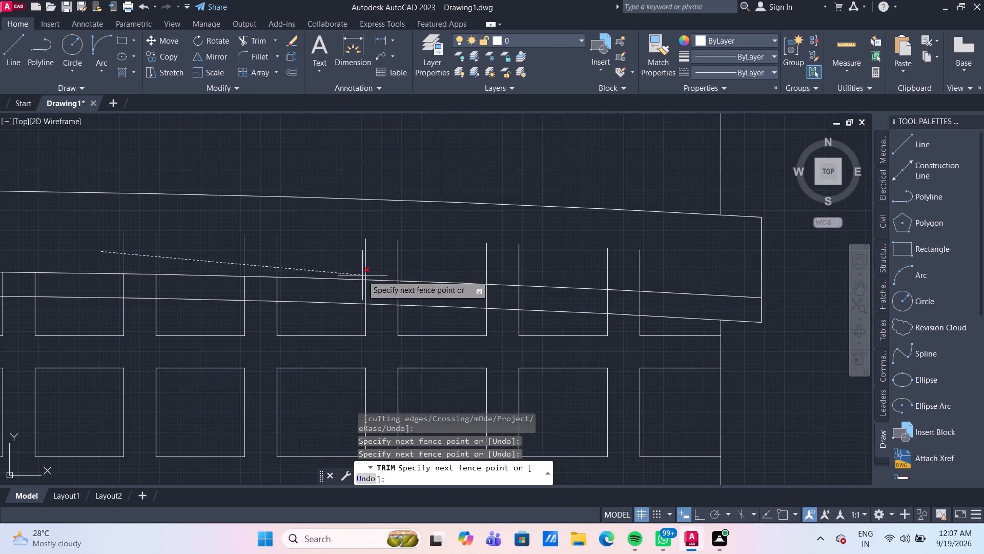
left_click(672, 271)
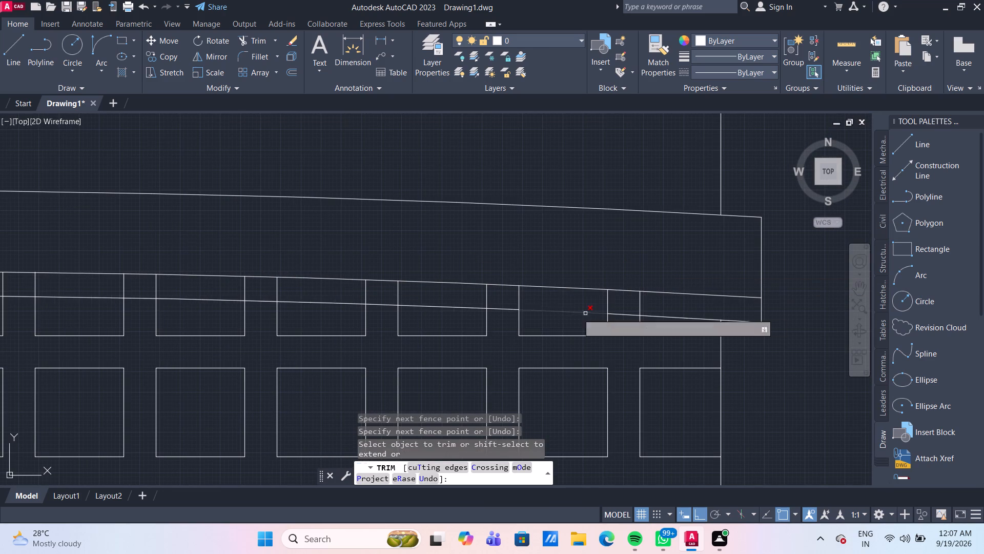
Trim the remaining vertical grid line ends out of the upper slab's thin bottom band, back to its lower line.
left_click(92, 289)
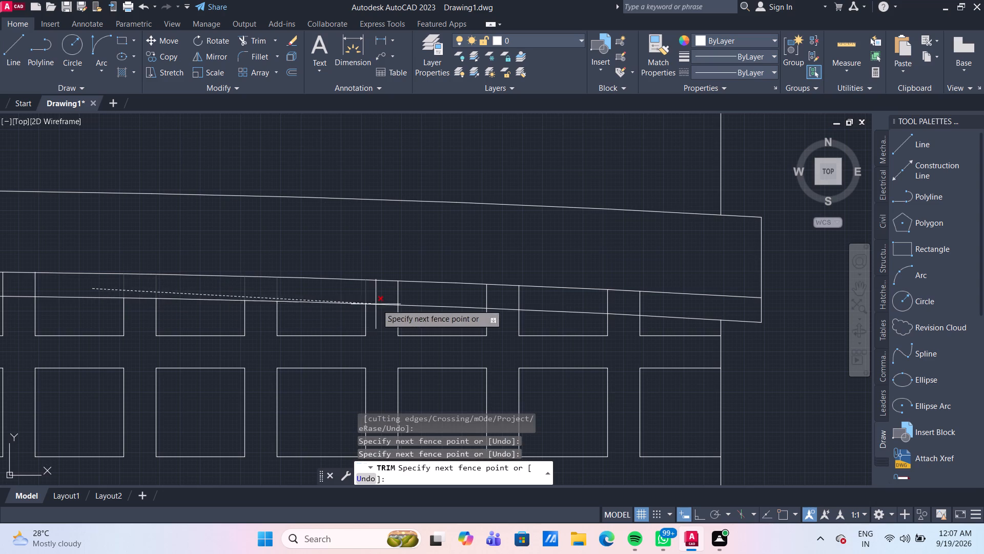
left_click(661, 301)
scroll(740, 361, "down", 2)
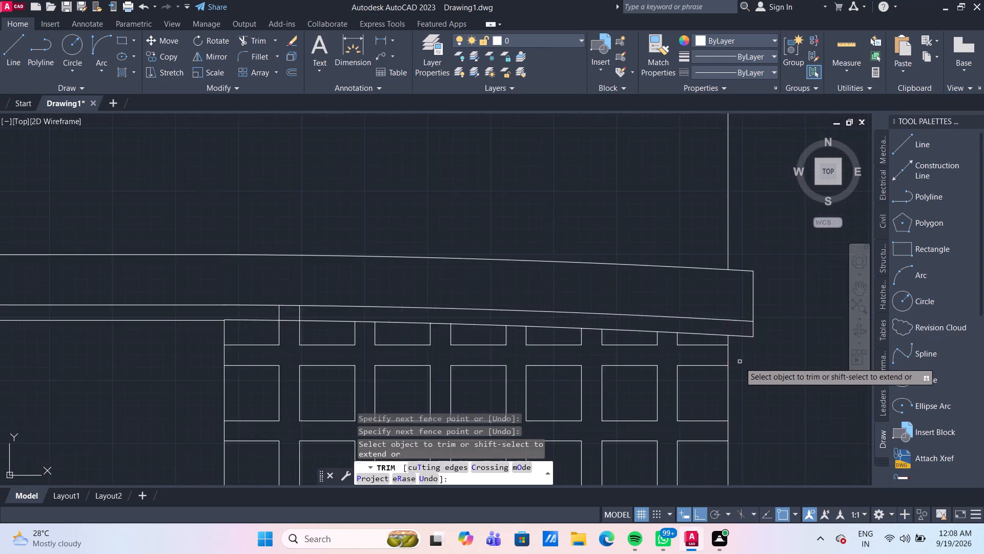
scroll(740, 362, "down", 1)
scroll(586, 376, "up", 3)
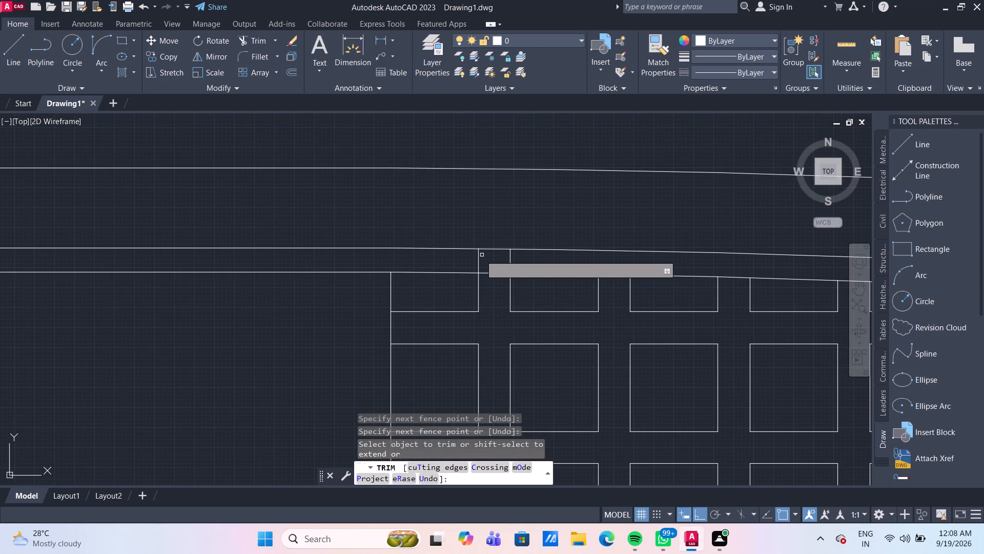
left_click(455, 261)
left_click(528, 260)
Examine the slab edges and grids of the right-hand bay on both storeys.
scroll(517, 265, "down", 4)
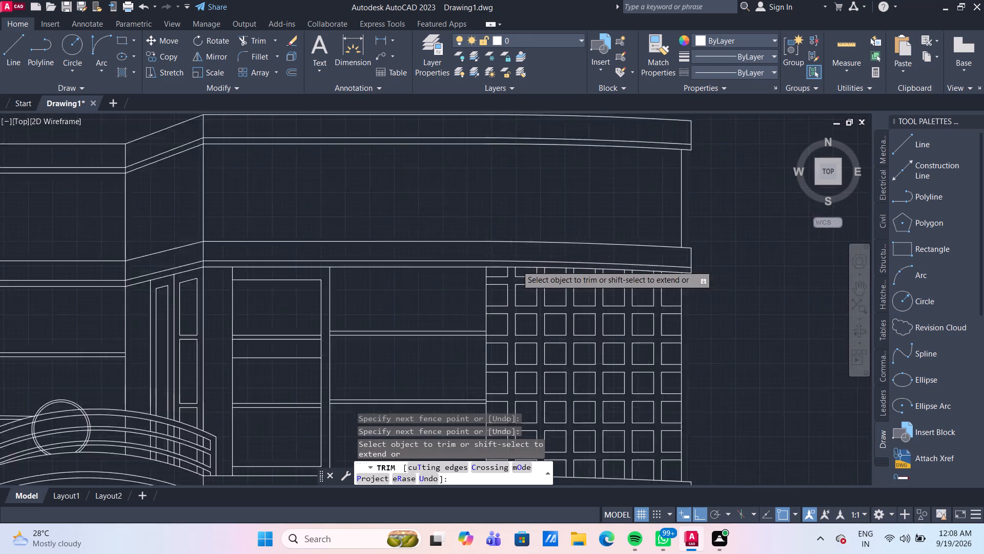
middle_click_drag(655, 350, 579, 243)
scroll(610, 298, "down", 1)
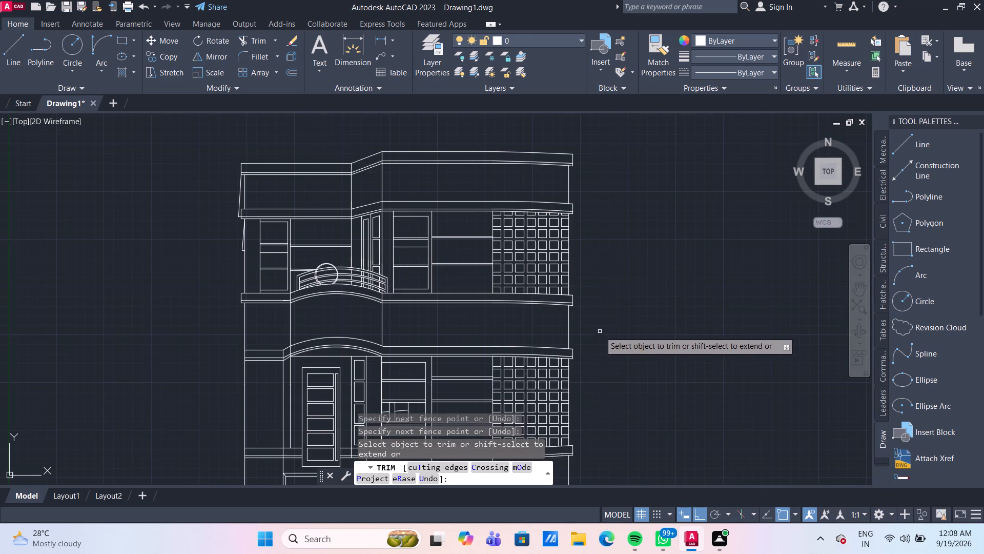
middle_click_drag(600, 340, 560, 275)
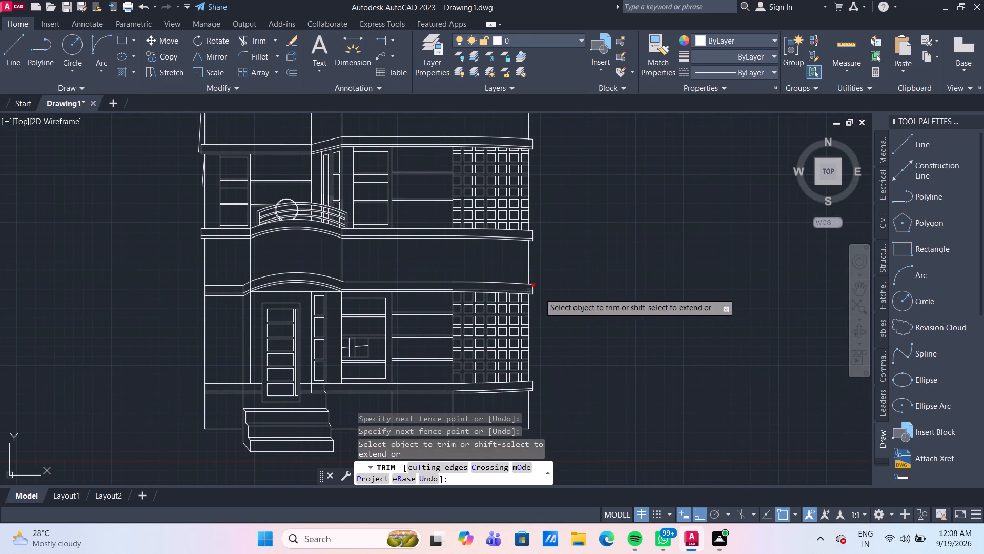
scroll(557, 300, "up", 3)
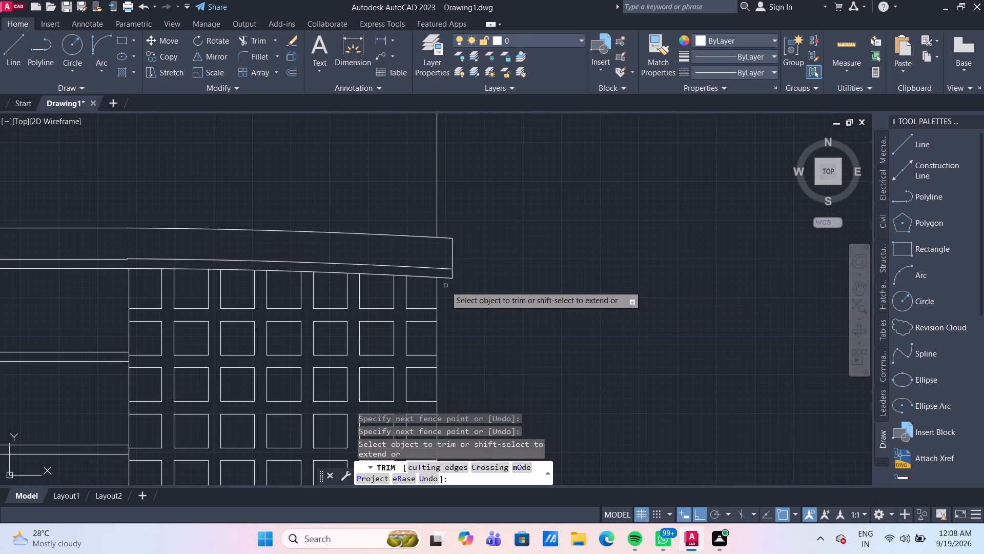
scroll(472, 292, "up", 2)
scroll(475, 292, "down", 6)
scroll(484, 351, "up", 1)
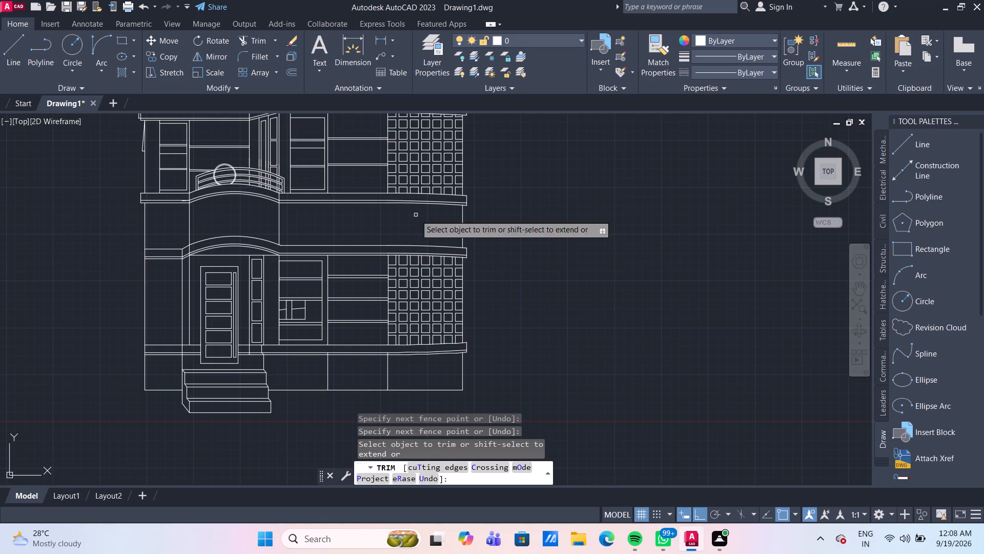
key("Escape")
Extend the left ends of the lowest horizontal lines in the balcony storey's grid to the bay's left edge.
scroll(409, 211, "up", 3)
middle_click_drag(385, 194, 422, 371)
scroll(371, 296, "up", 1)
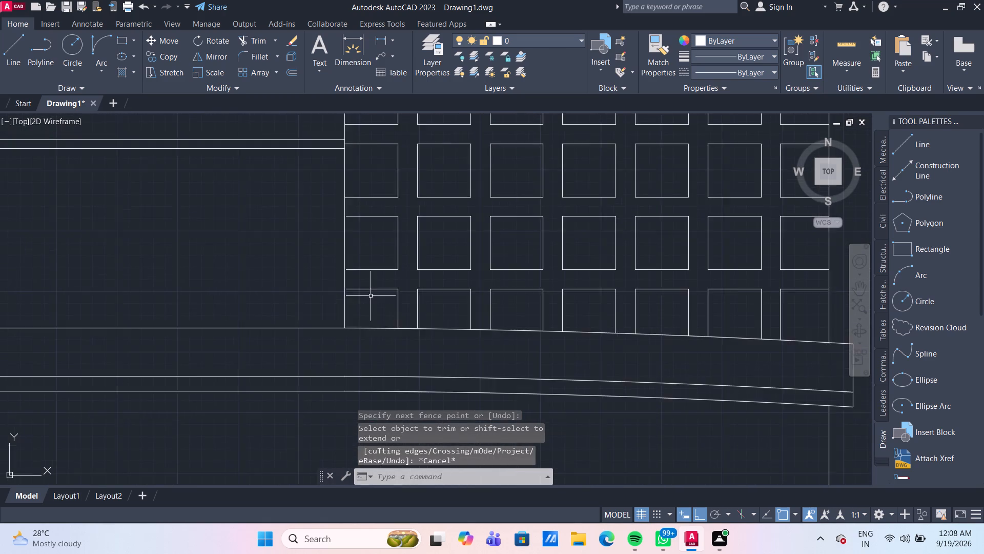
scroll(371, 296, "up", 1)
middle_click_drag(373, 304, 388, 349)
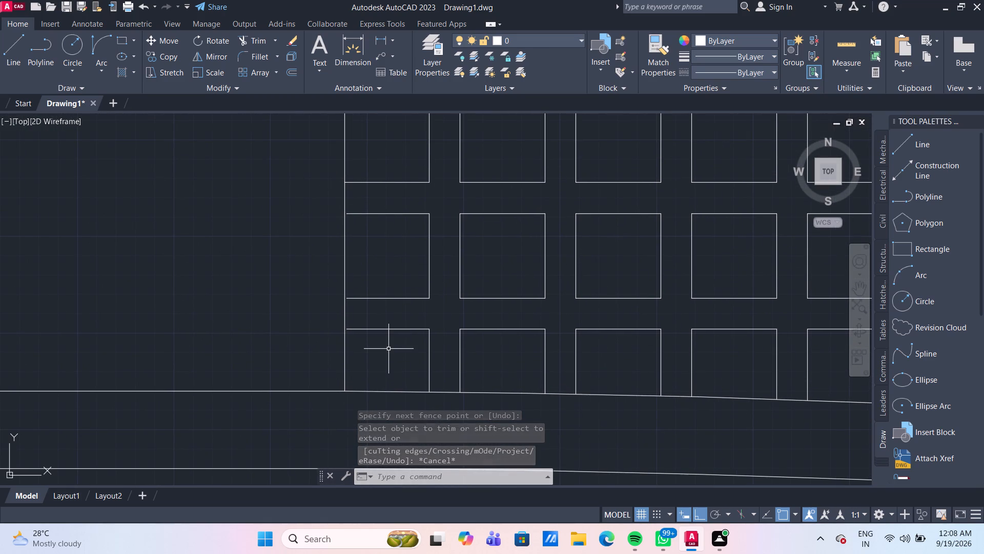
type("ex")
key("Return")
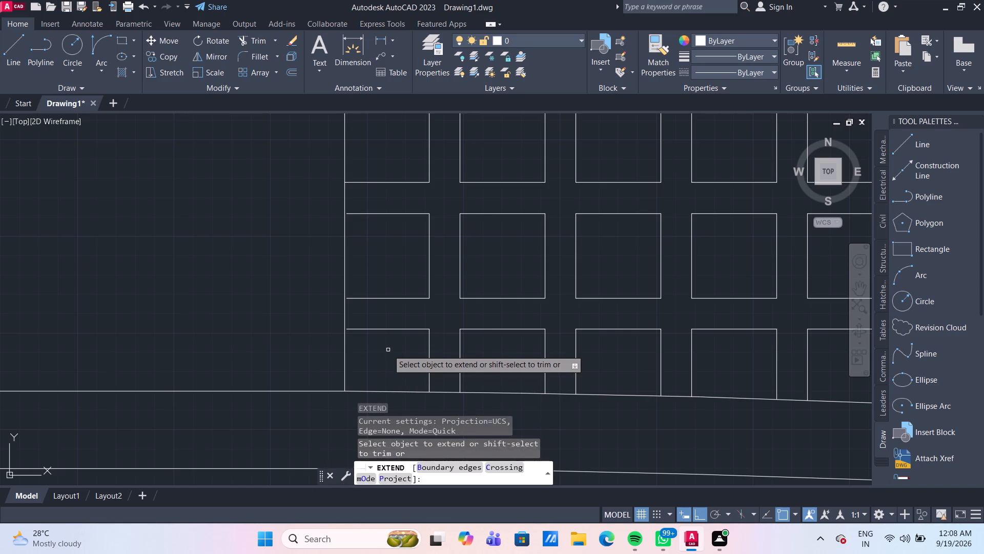
left_click(384, 351)
left_click(371, 164)
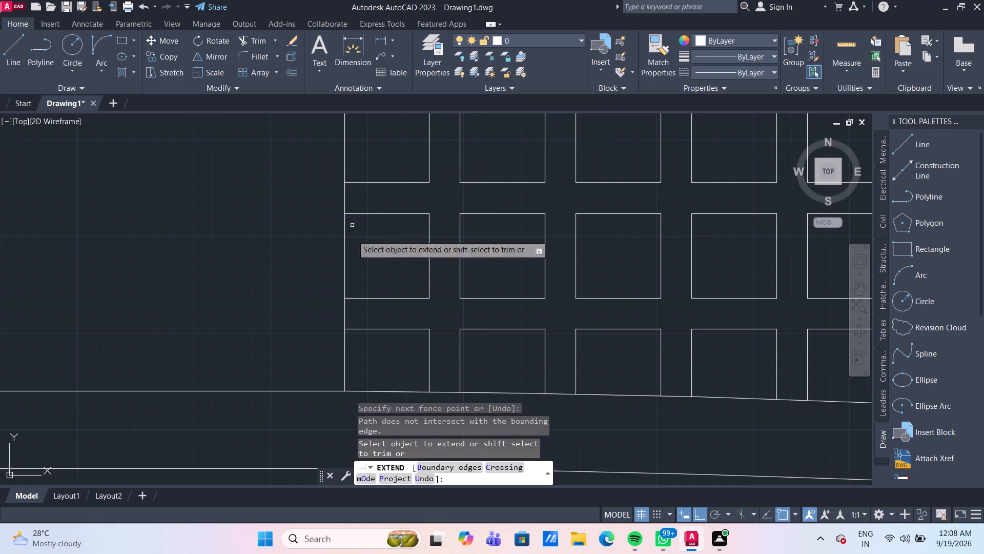
Trim away the two vertical lines in the plinth below the ground-floor windows and grid, including their stubs in the slab's thin bottom band.
scroll(367, 309, "down", 4)
middle_click_drag(520, 364, 498, 280)
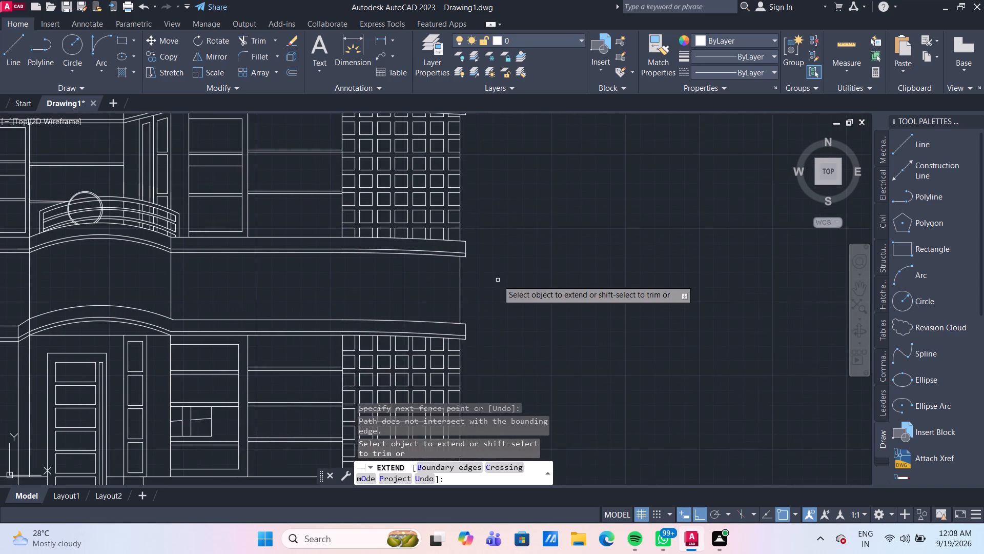
scroll(498, 280, "down", 2)
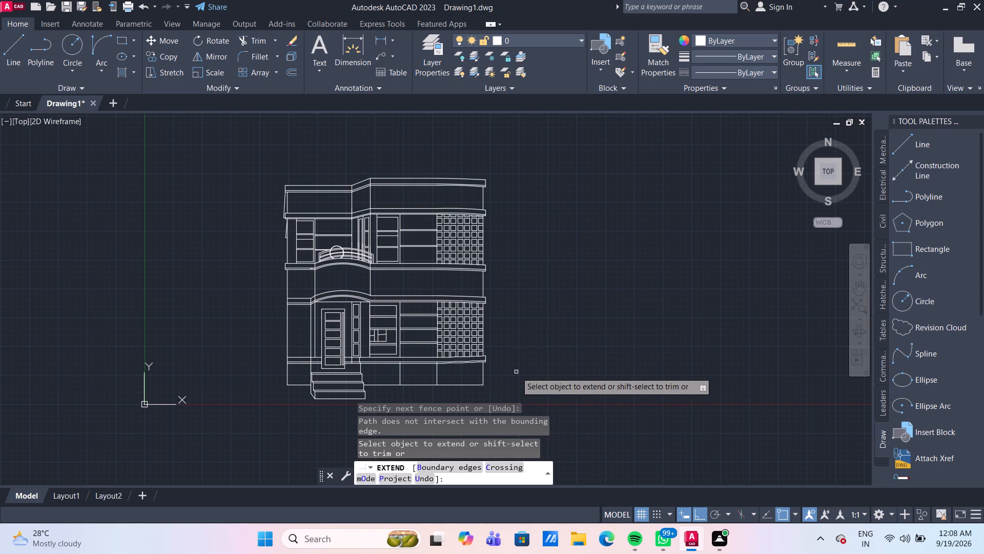
scroll(405, 367, "up", 1)
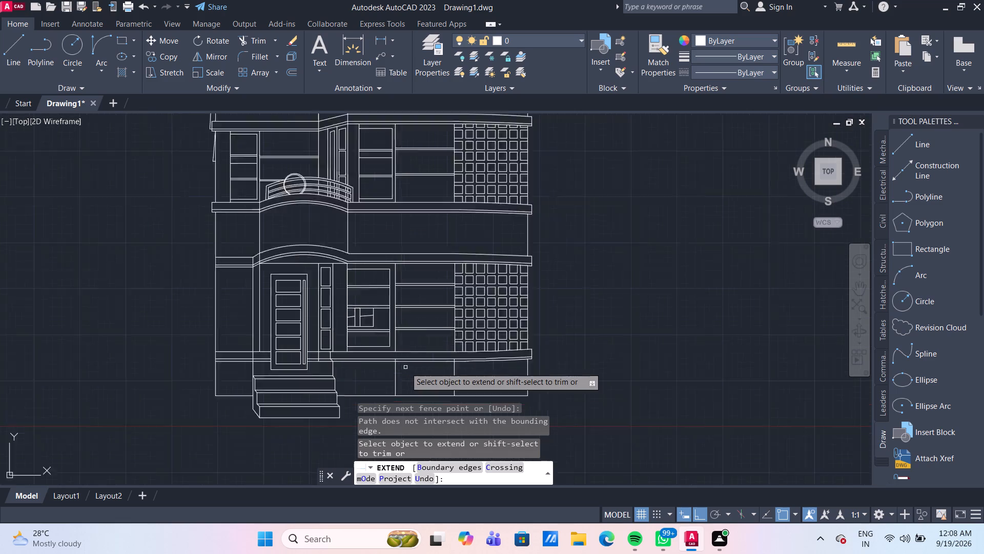
scroll(405, 367, "up", 1)
middle_click_drag(411, 386, 407, 327)
left_click(373, 323)
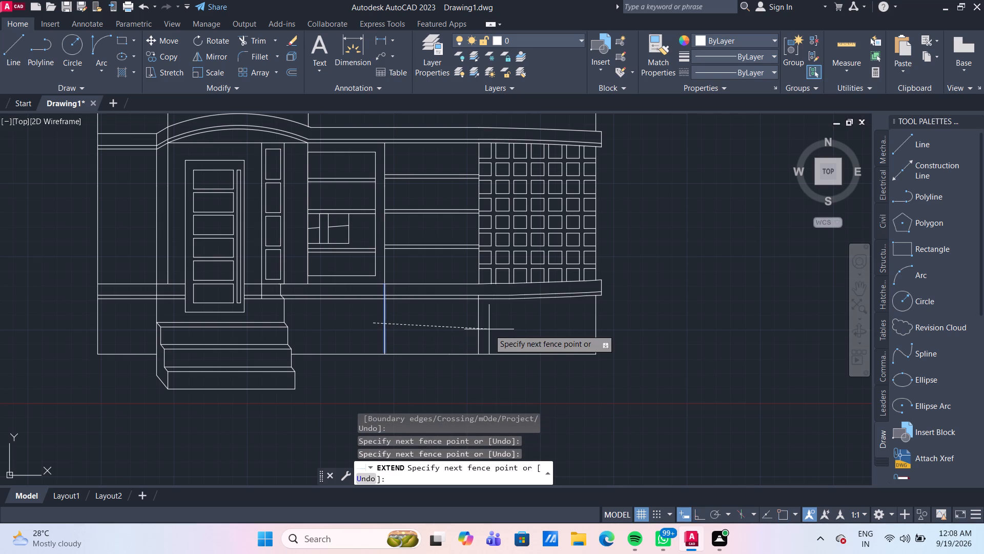
key("Escape")
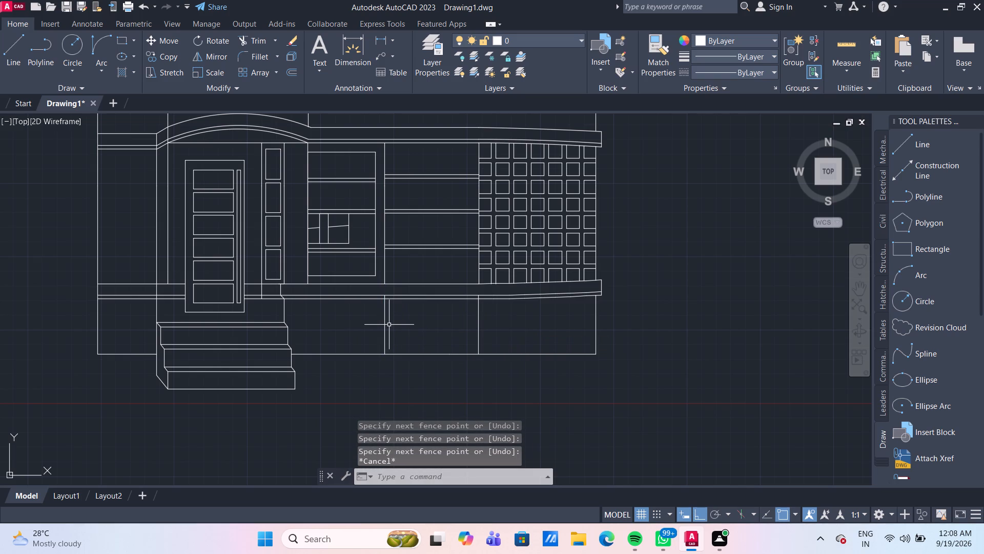
type("tr")
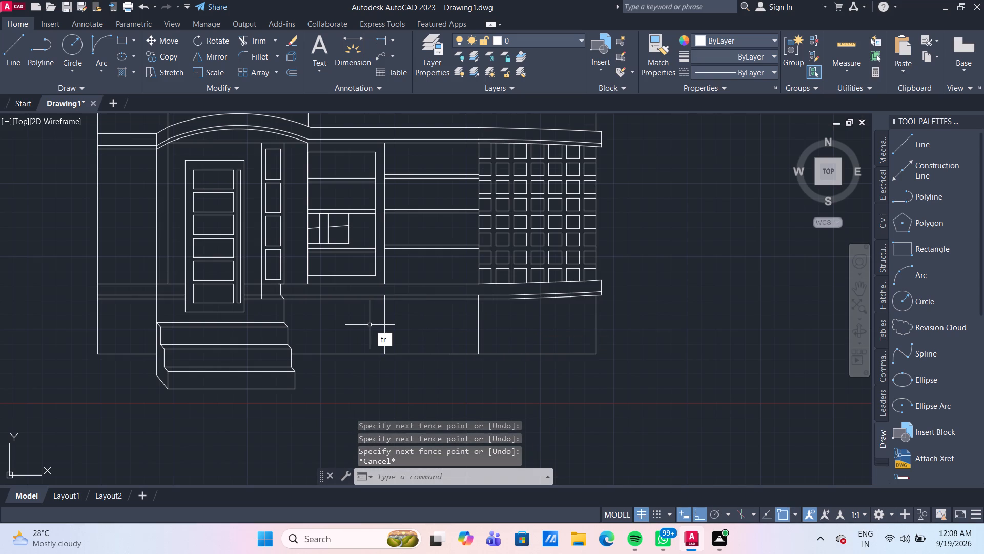
key("Return")
left_click(370, 325)
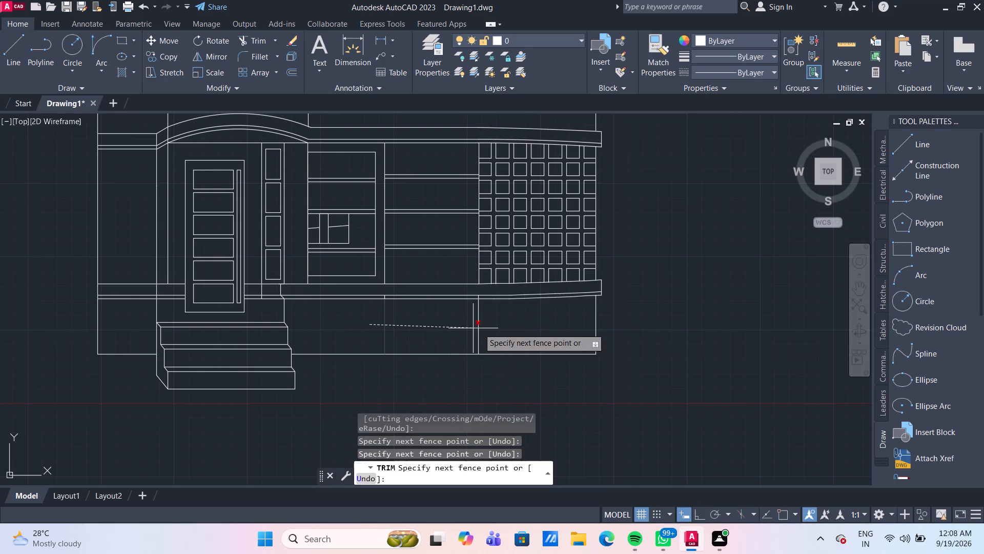
left_click(493, 328)
scroll(434, 306, "up", 1)
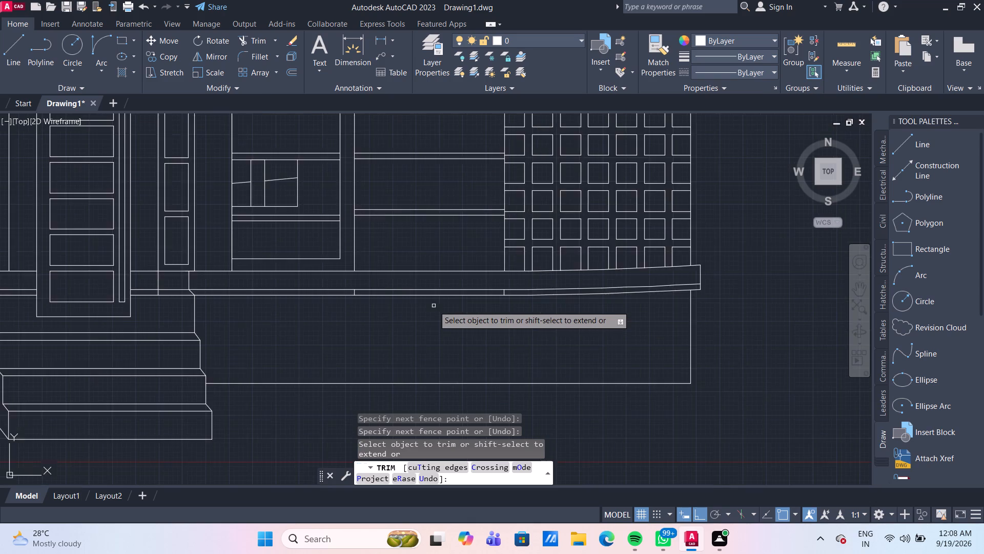
scroll(434, 306, "up", 1)
left_click(305, 285)
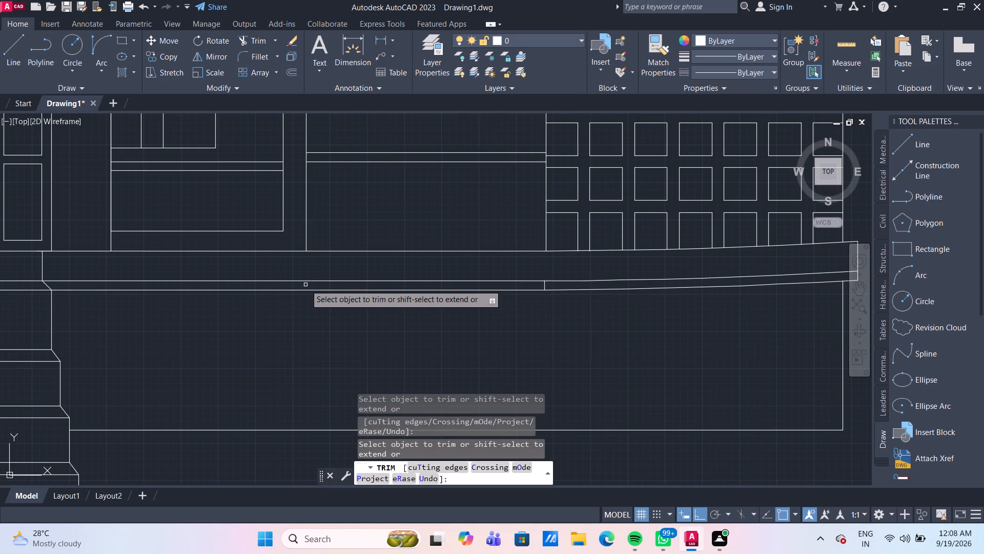
left_click(543, 287)
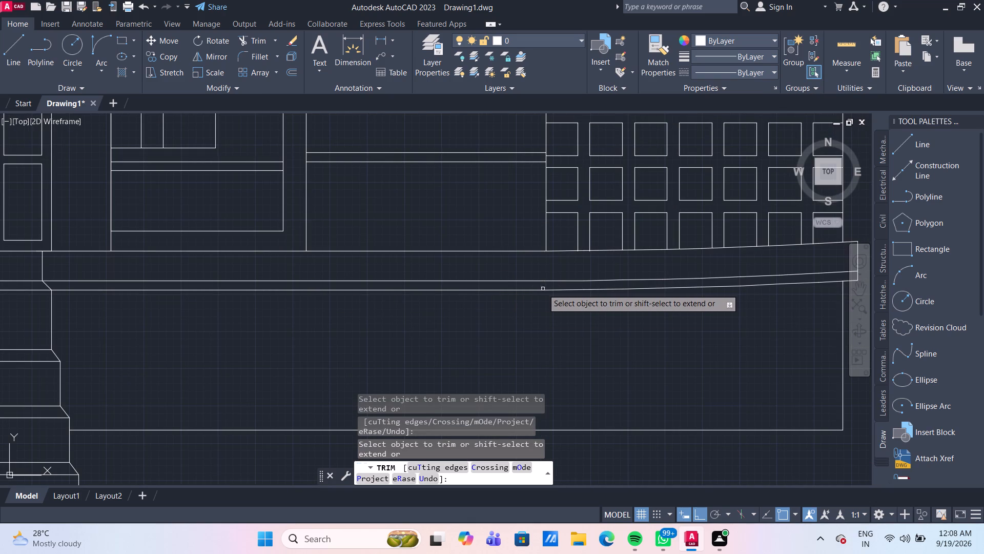
Copy the short diagonal line in the slab band above the steps about 16 units left, to the vertical line beneath the door's sidelight.
scroll(530, 346, "down", 3)
middle_click_drag(535, 399, 542, 355)
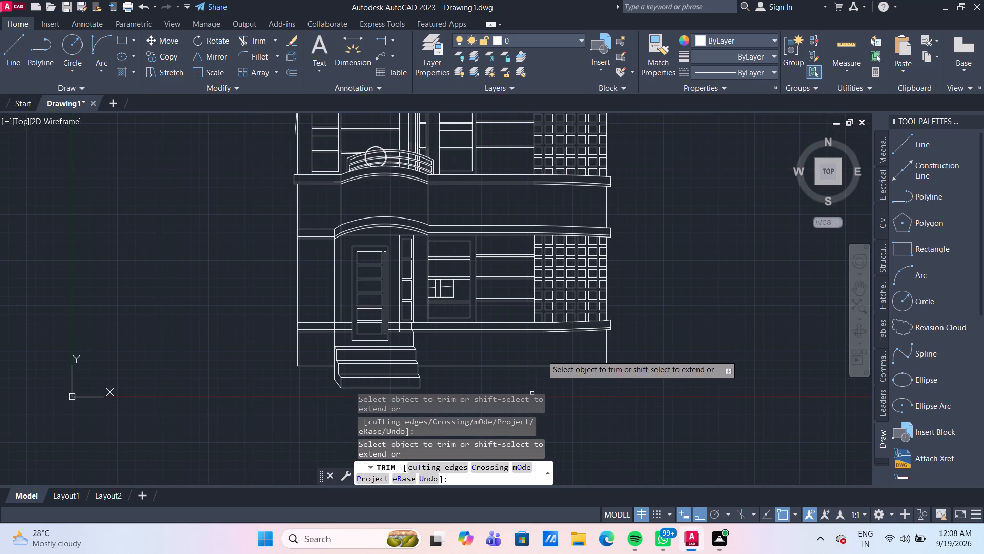
middle_click_drag(542, 355, 541, 357)
scroll(415, 308, "up", 2)
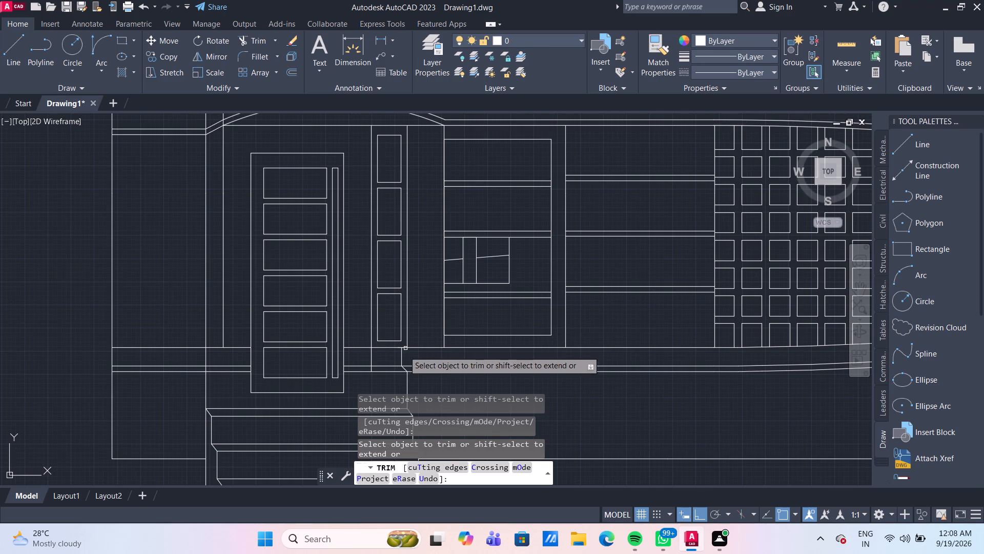
scroll(383, 346, "up", 1)
middle_click_drag(383, 363, 423, 274)
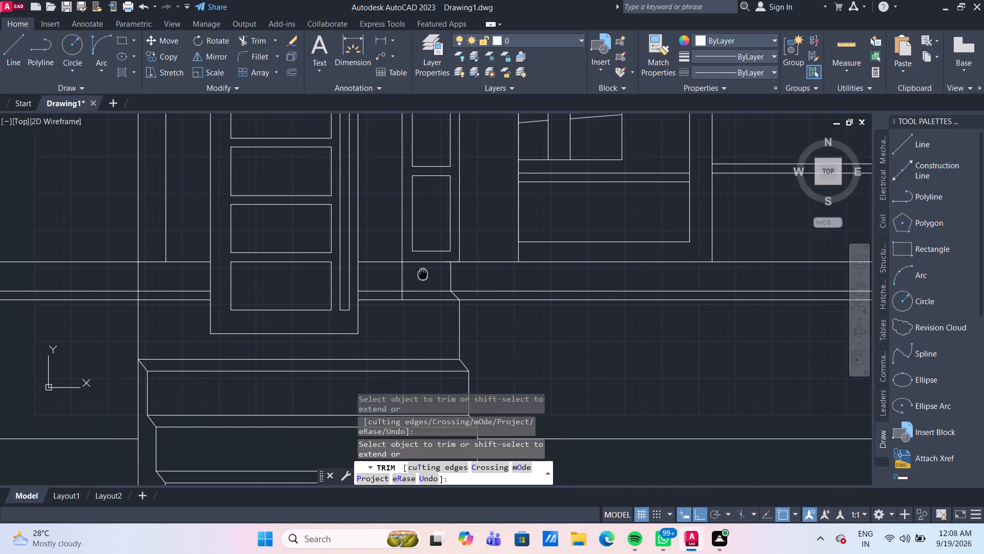
middle_click_drag(423, 274, 438, 246)
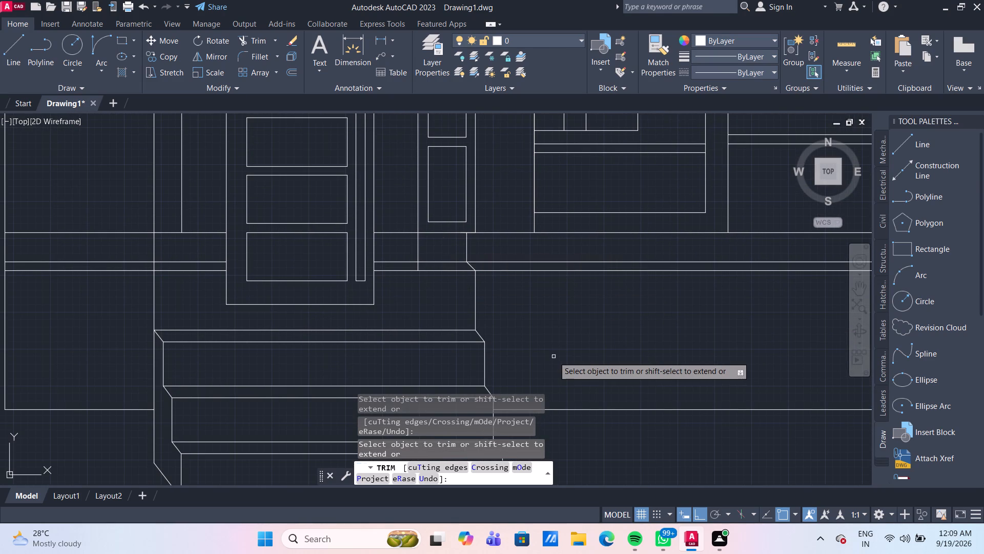
key("Escape")
scroll(553, 357, "down", 2)
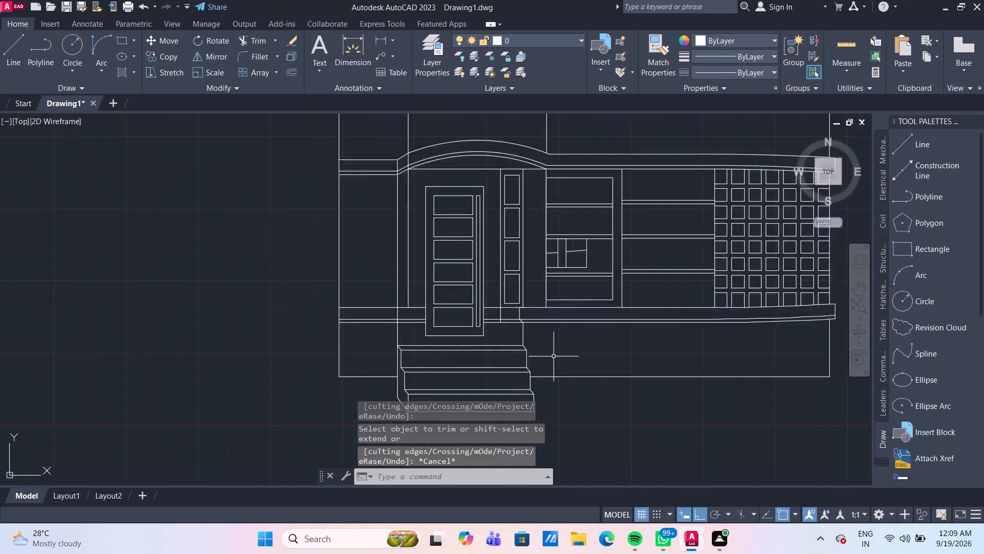
middle_click_drag(581, 391, 546, 301)
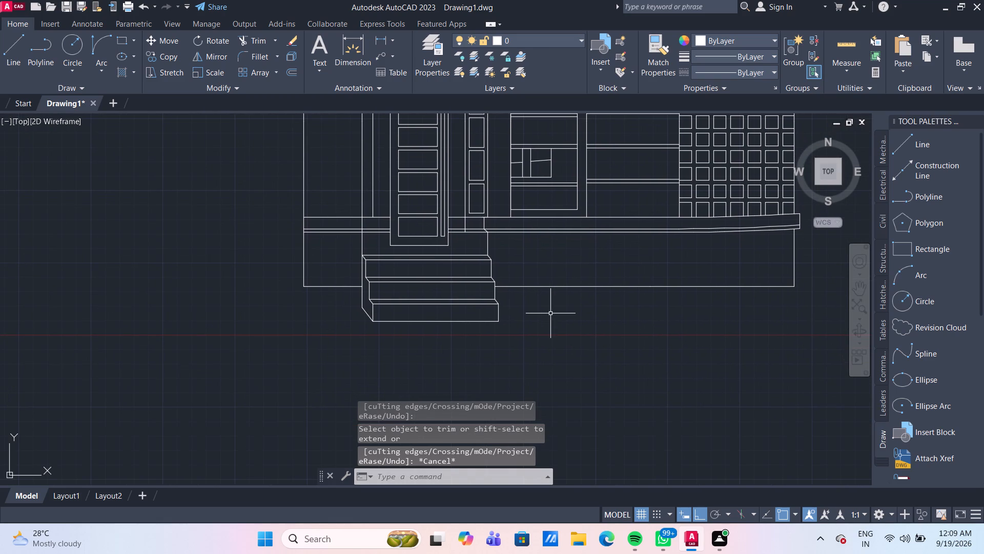
scroll(497, 226, "up", 2)
scroll(496, 271, "up", 1)
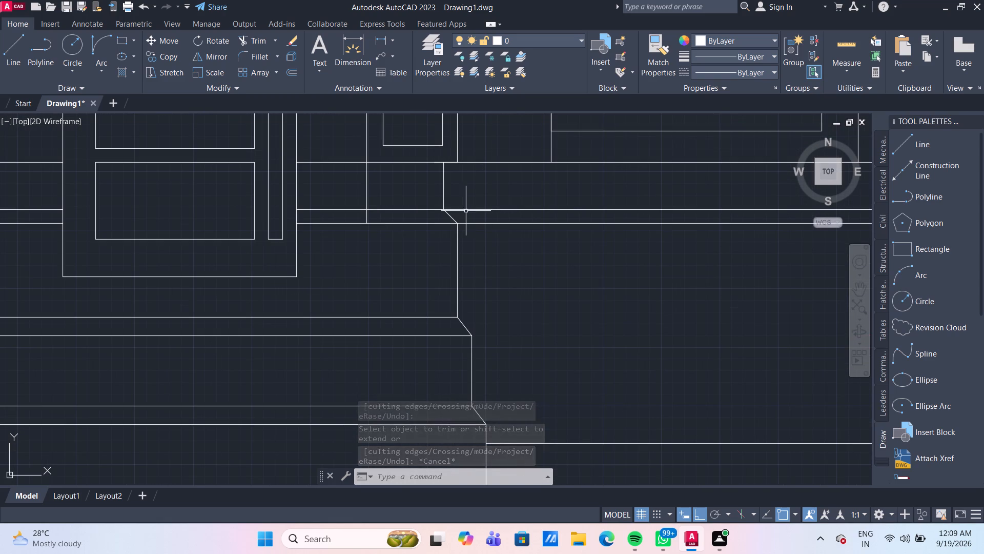
left_click(449, 218)
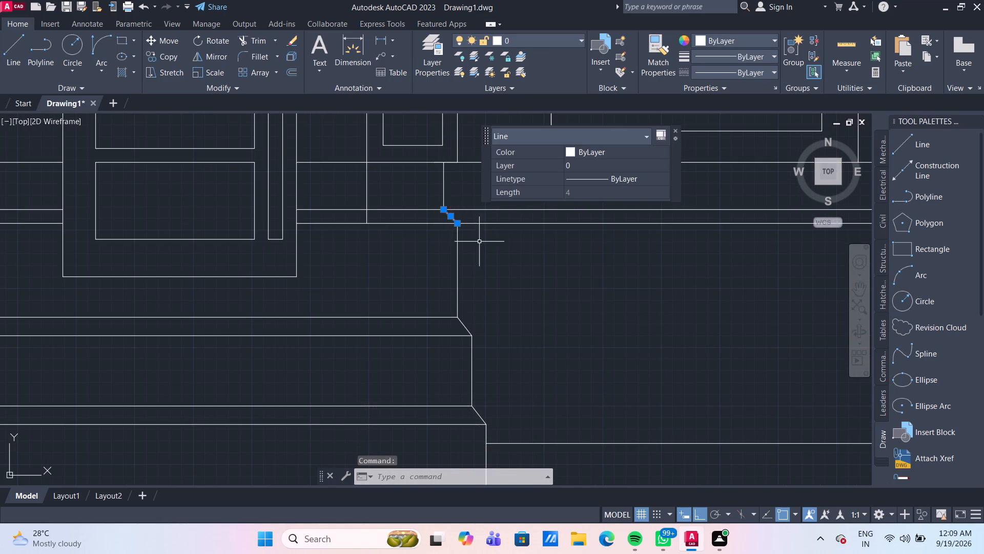
type("co")
key("Return")
scroll(482, 244, "up", 2)
middle_click_drag(475, 235, 563, 291)
left_click(471, 210)
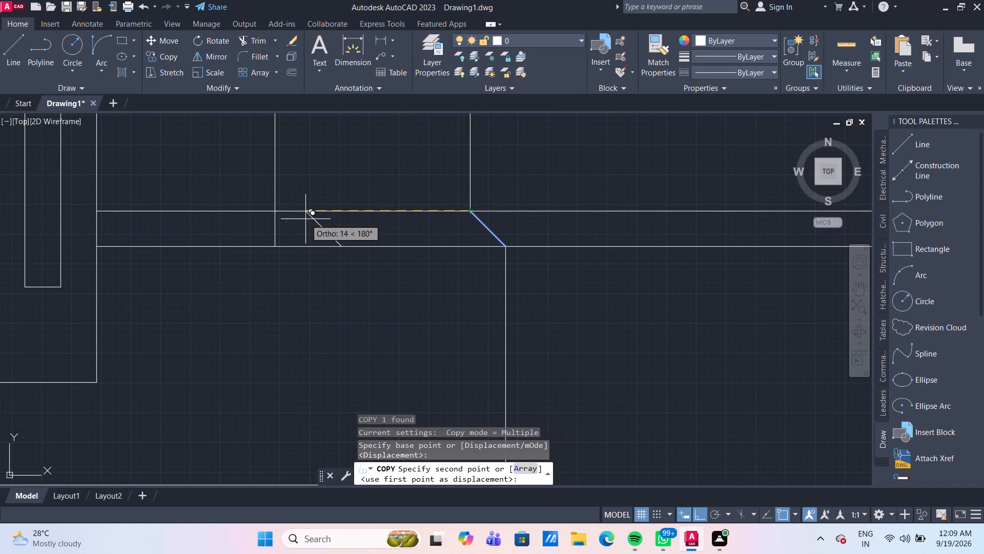
left_click(274, 214)
key("Escape")
Erase the short vertical segment in the slab's thin band at the upper end of the copied diagonal.
left_click(274, 230)
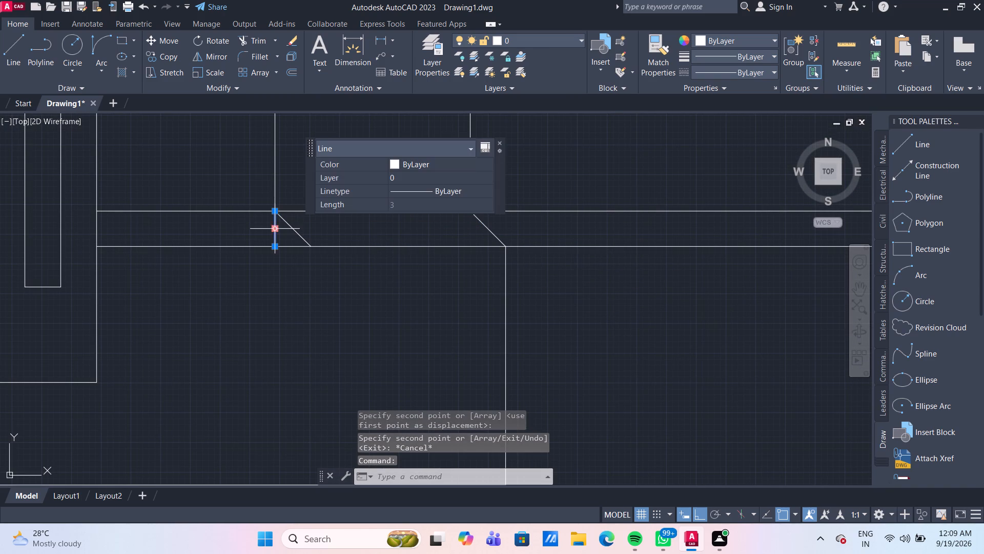
key("Delete")
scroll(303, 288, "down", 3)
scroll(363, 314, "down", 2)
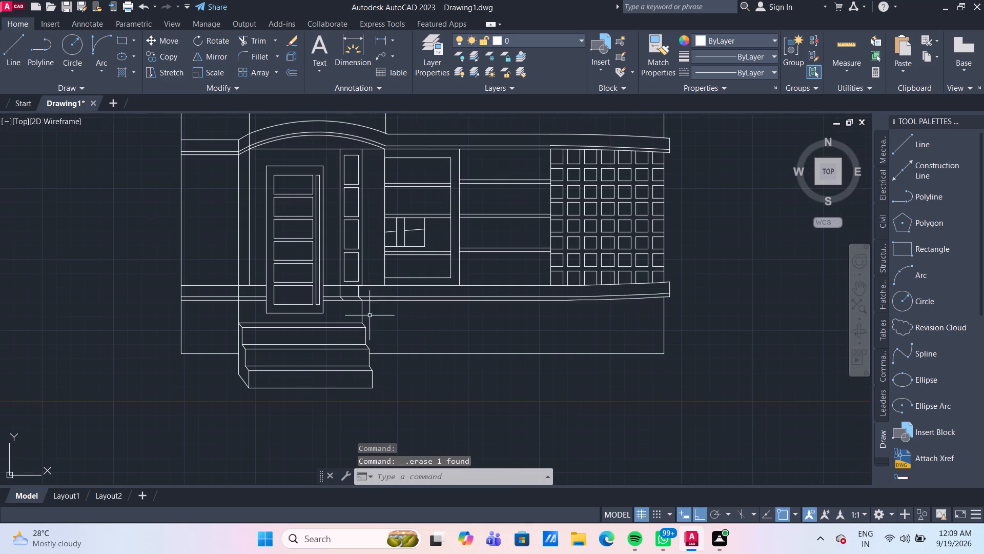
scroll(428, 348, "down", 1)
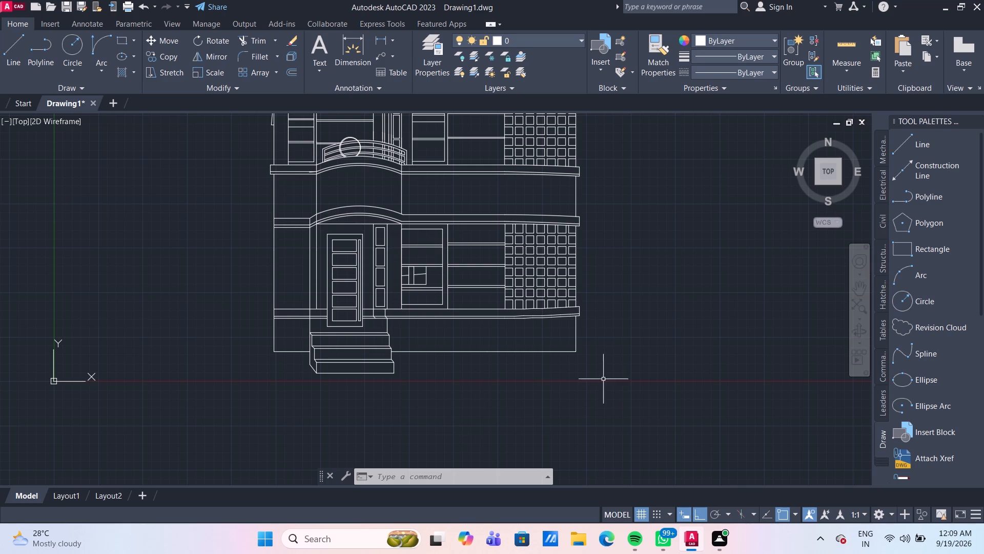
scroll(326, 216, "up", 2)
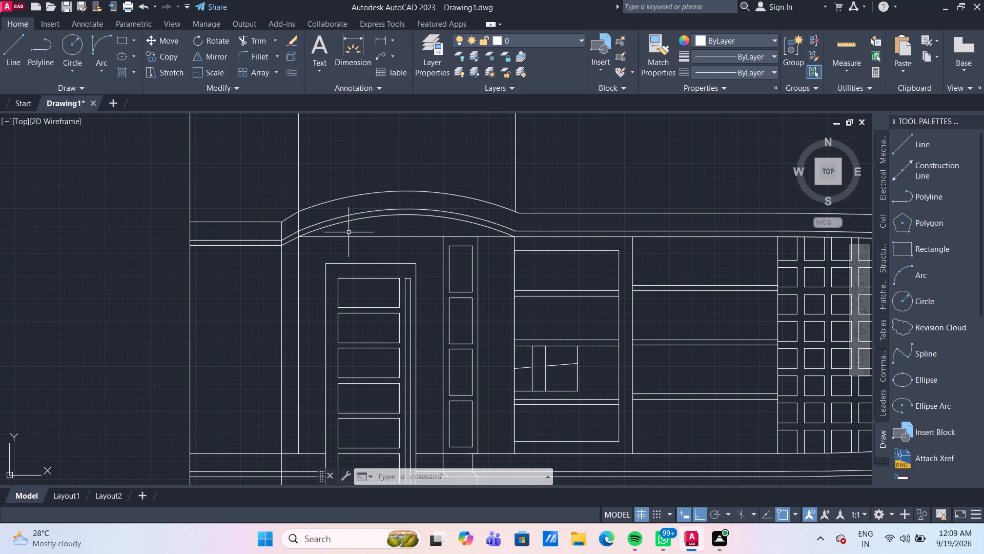
Start a solid hatch in colour 199,200,202 and fill the right-hand roof parapet's top band, wall face and lower slab band.
scroll(405, 247, "down", 2)
middle_click_drag(711, 281, 716, 304)
scroll(713, 287, "down", 1)
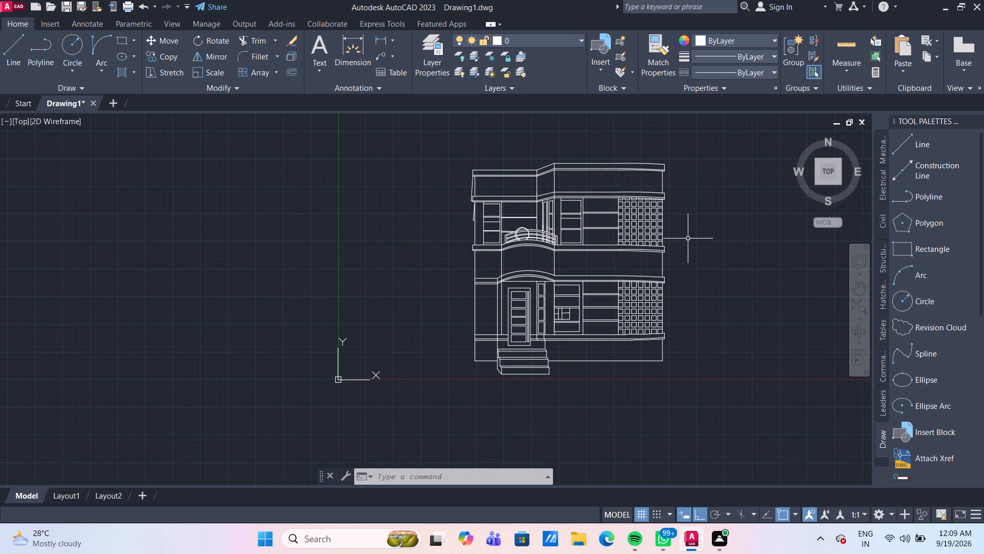
middle_click_drag(748, 227, 646, 288)
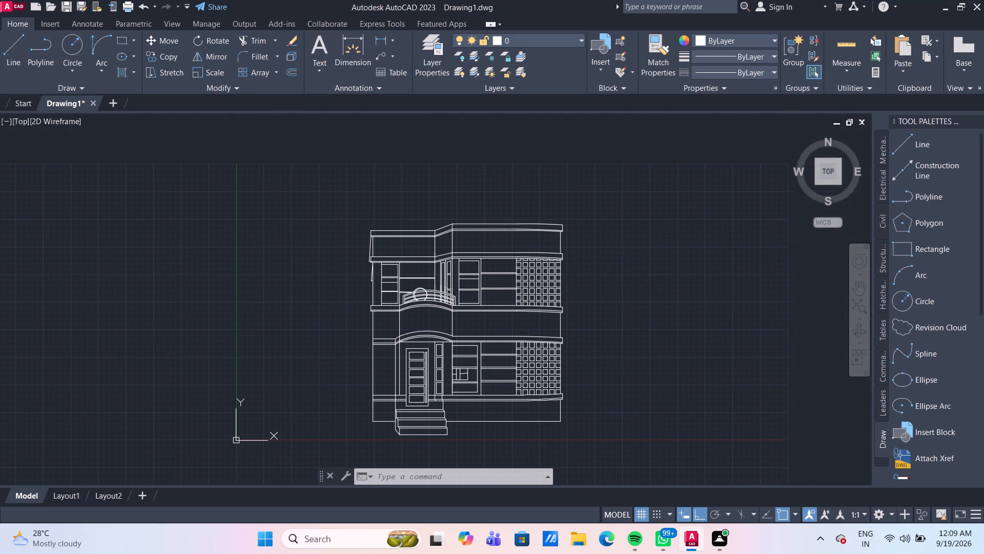
scroll(483, 232, "up", 2)
scroll(525, 247, "up", 1)
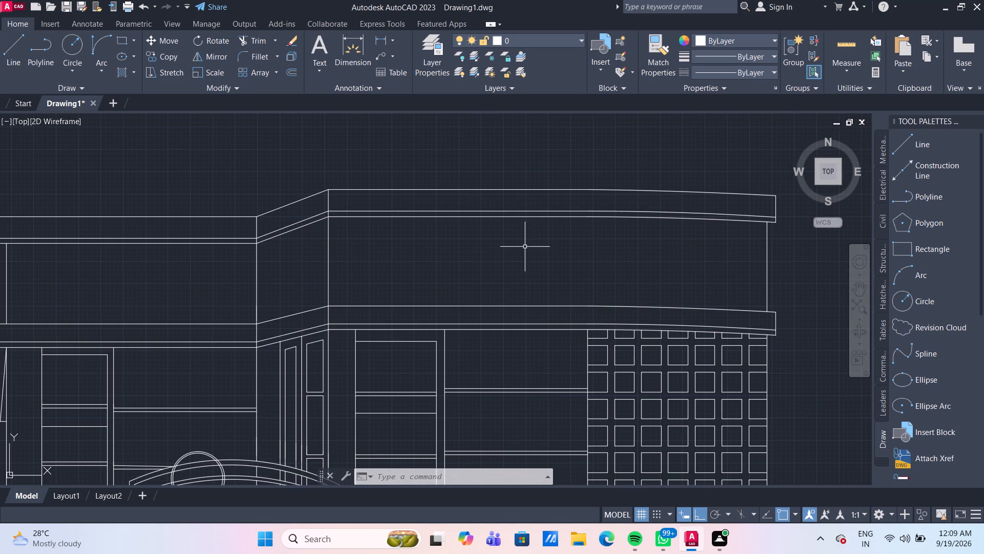
scroll(447, 173, "up", 1)
scroll(447, 173, "down", 2)
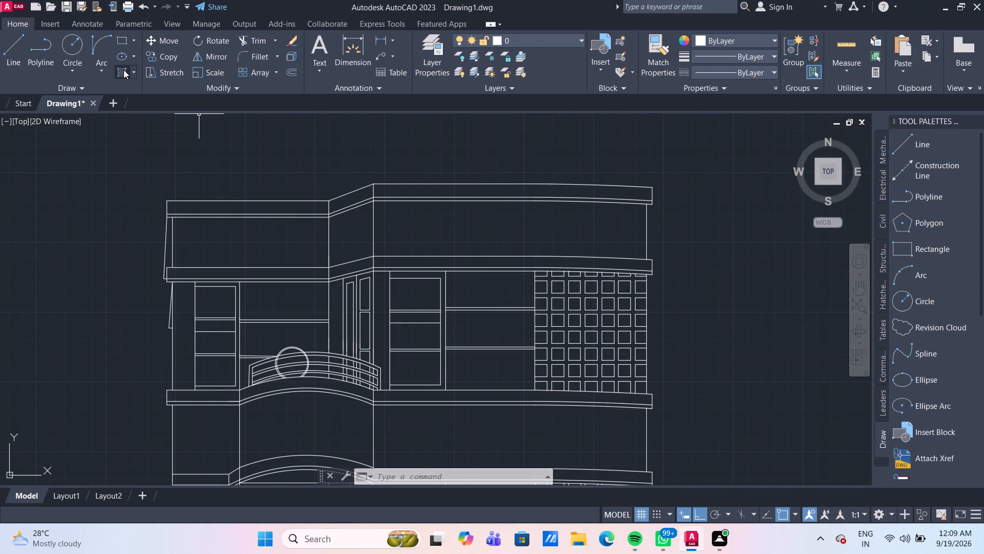
left_click(124, 70)
left_click(124, 63)
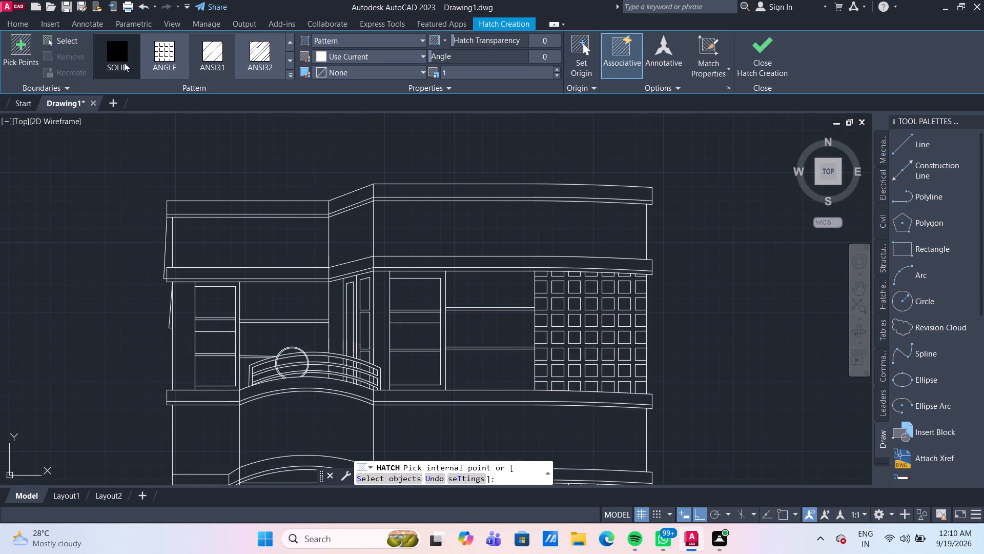
left_click(408, 57)
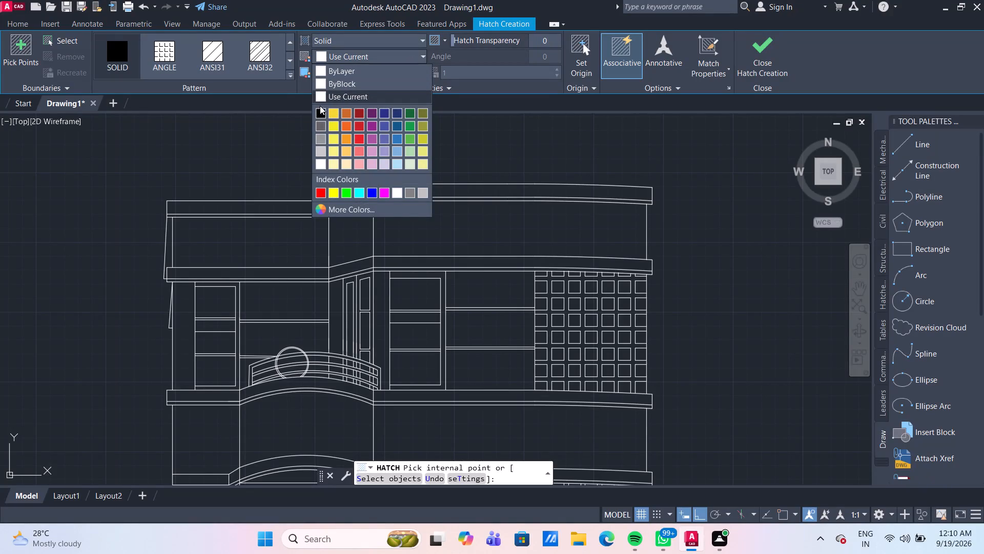
left_click(321, 153)
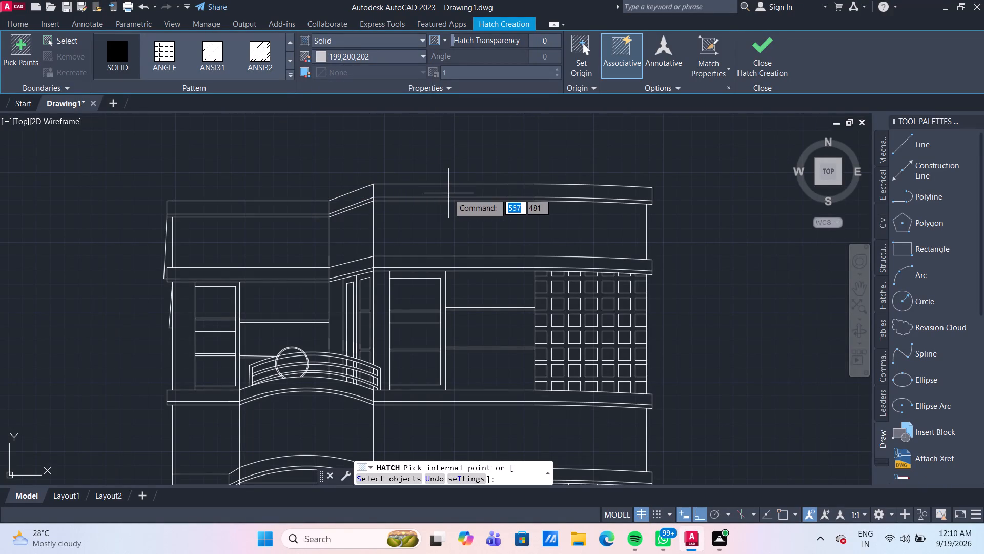
left_click(448, 193)
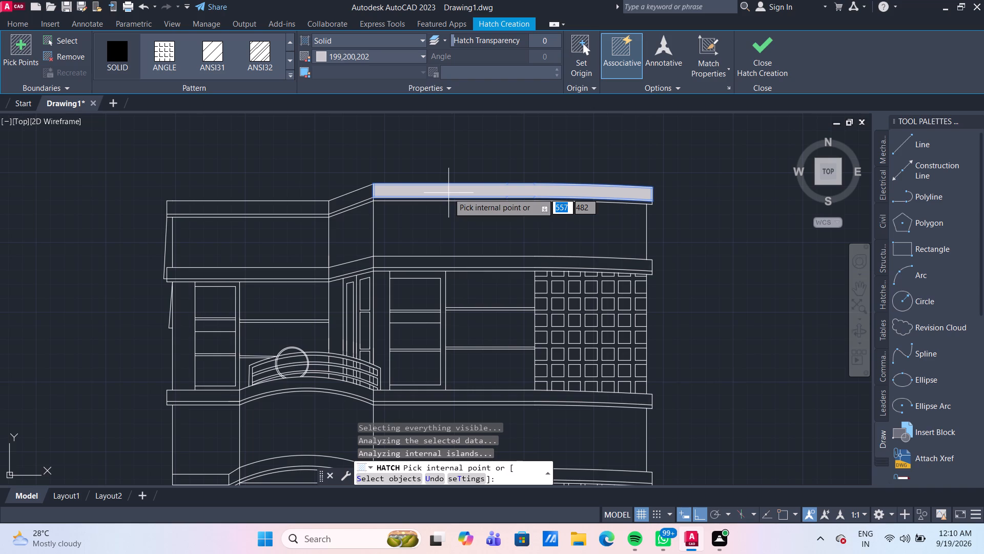
left_click(474, 239)
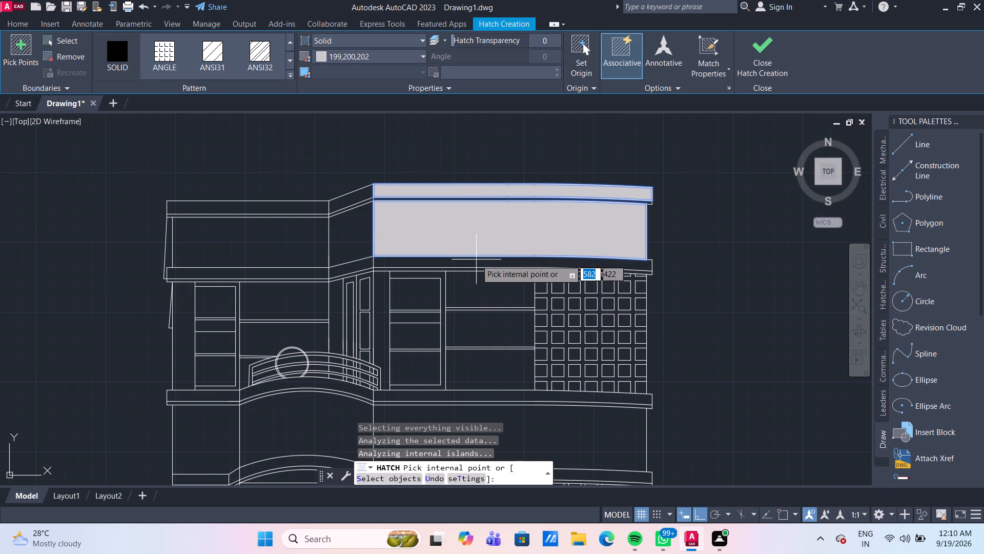
left_click(476, 261)
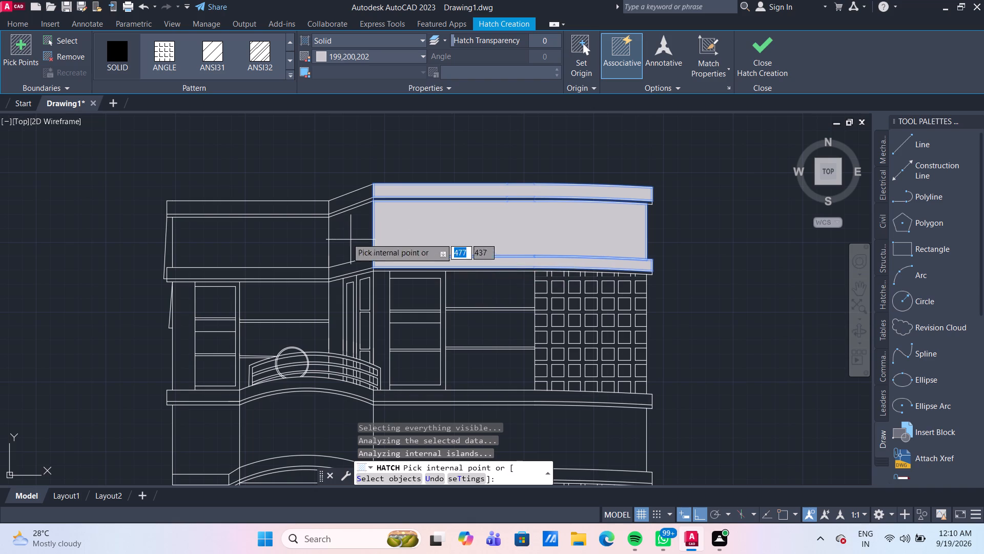
Fill the left-hand roof parapet's top band, wall face and lower slab band with the same solid hatch.
left_click(281, 207)
left_click(273, 242)
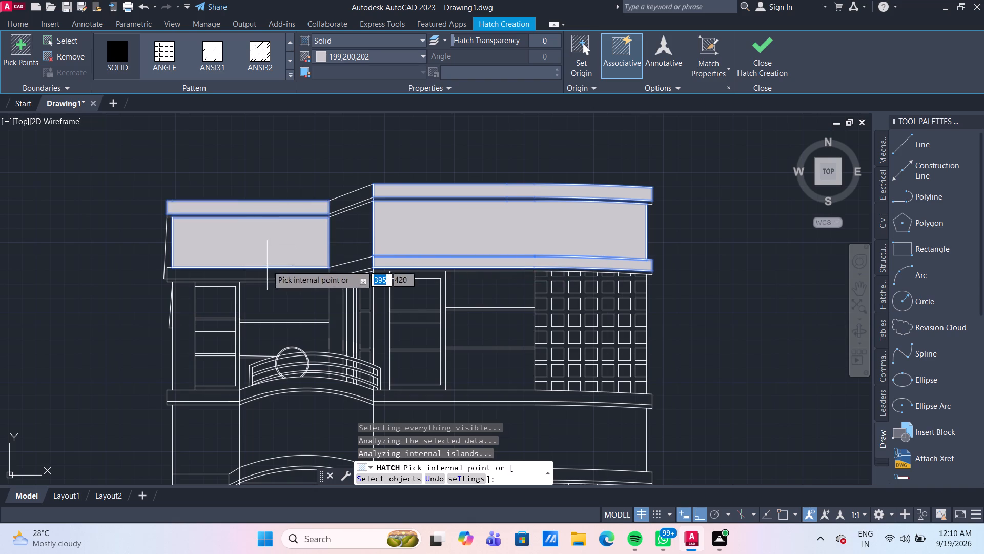
middle_click_drag(271, 294, 268, 191)
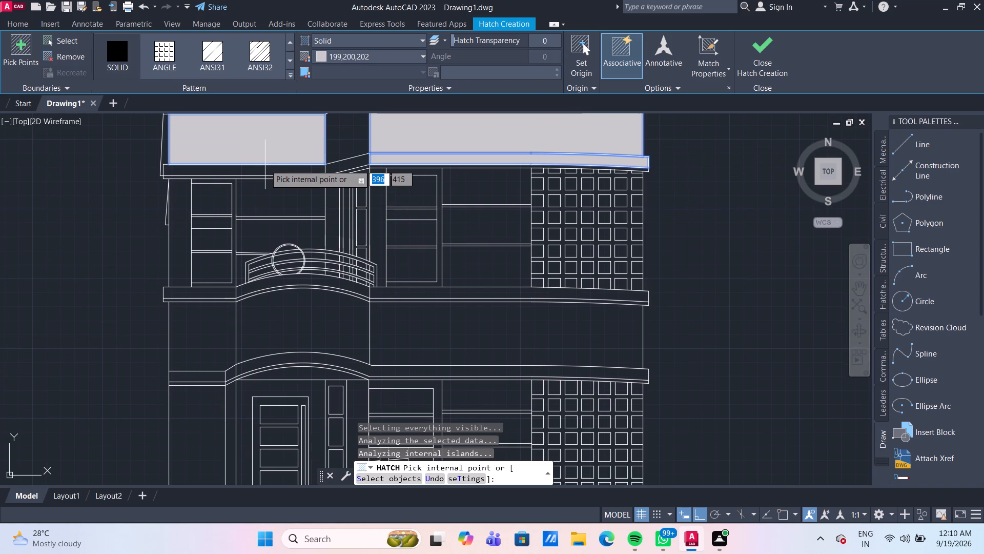
left_click(269, 167)
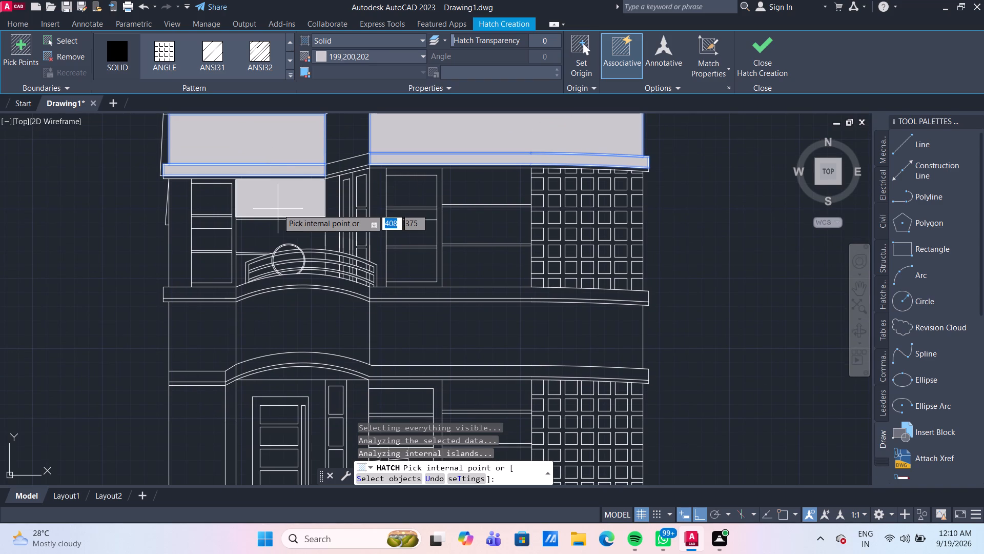
Hatch the balcony storey's three wall panels behind the railing and the three panels between the right window and the grid.
left_click(278, 209)
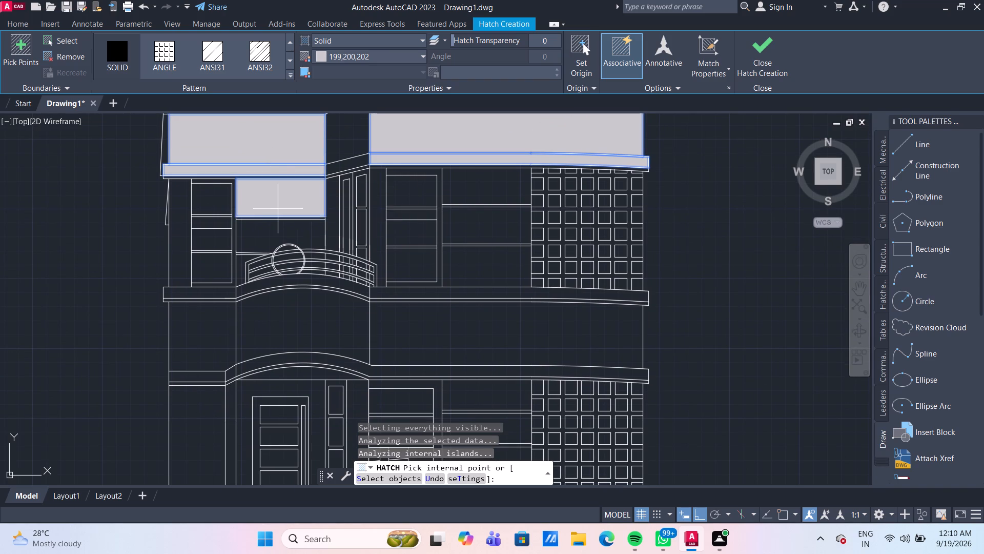
left_click(272, 231)
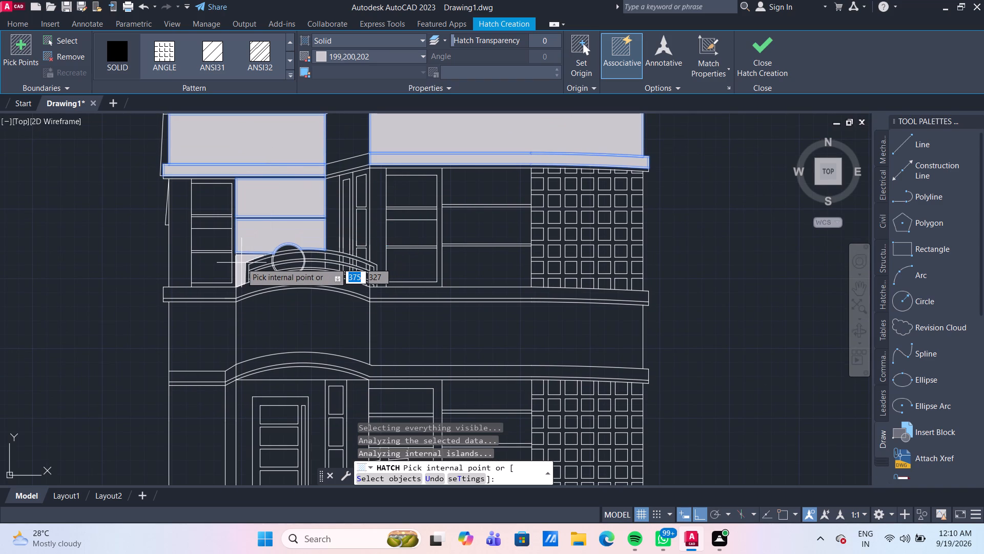
left_click(241, 263)
left_click(486, 197)
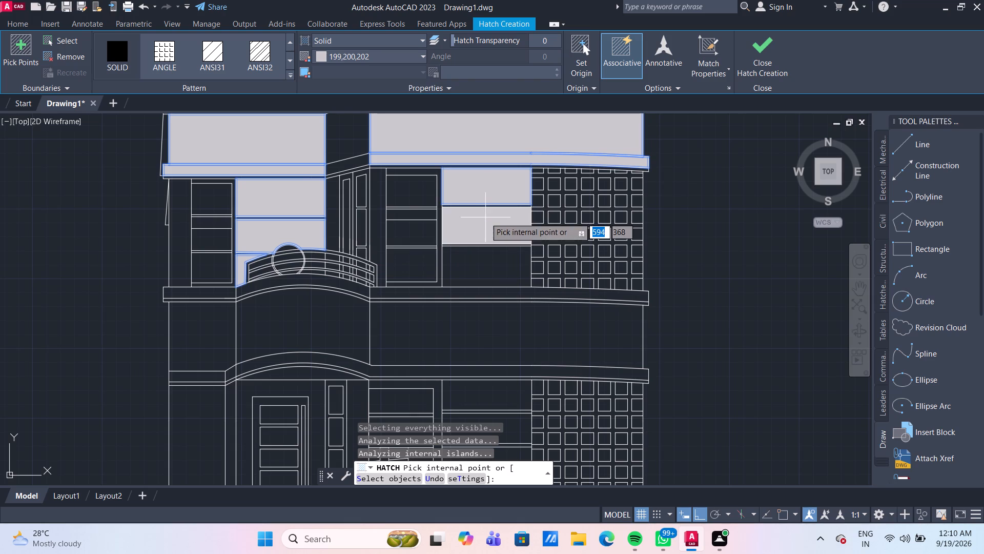
left_click(485, 217)
left_click(484, 259)
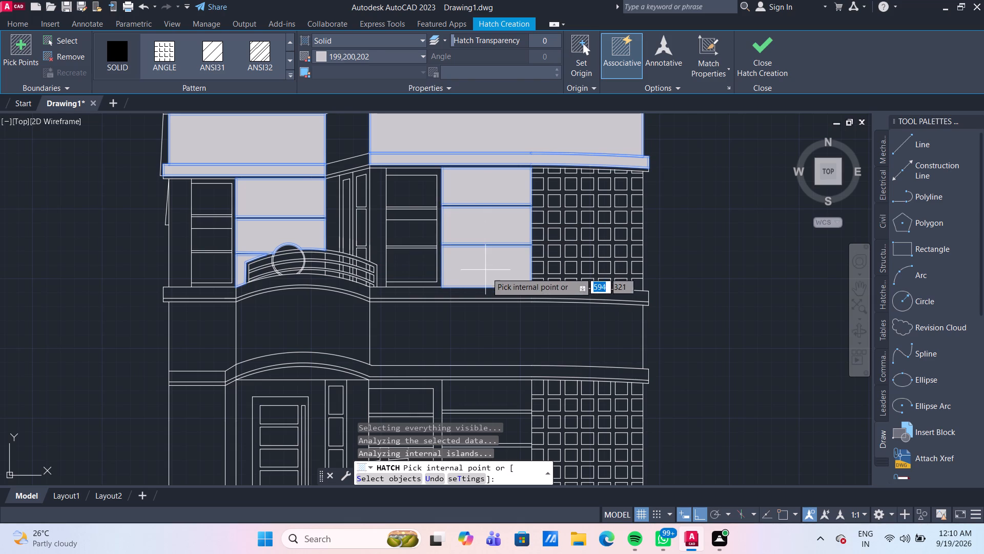
Hatch the slab band below the balcony storey and the wall band beneath it, across the right, curved and left sections.
scroll(488, 281, "down", 1)
middle_click_drag(497, 319, 449, 280)
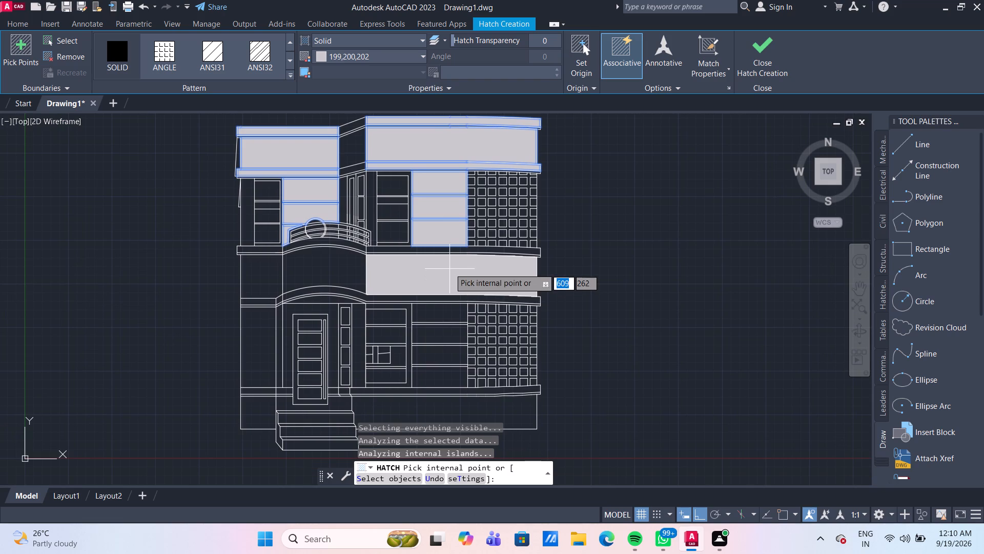
scroll(448, 260, "up", 1)
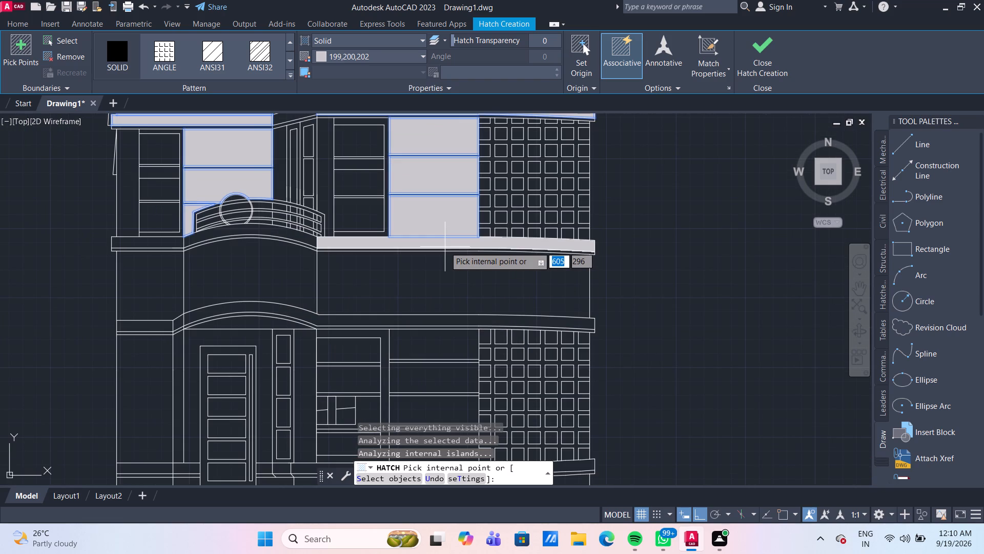
left_click(445, 247)
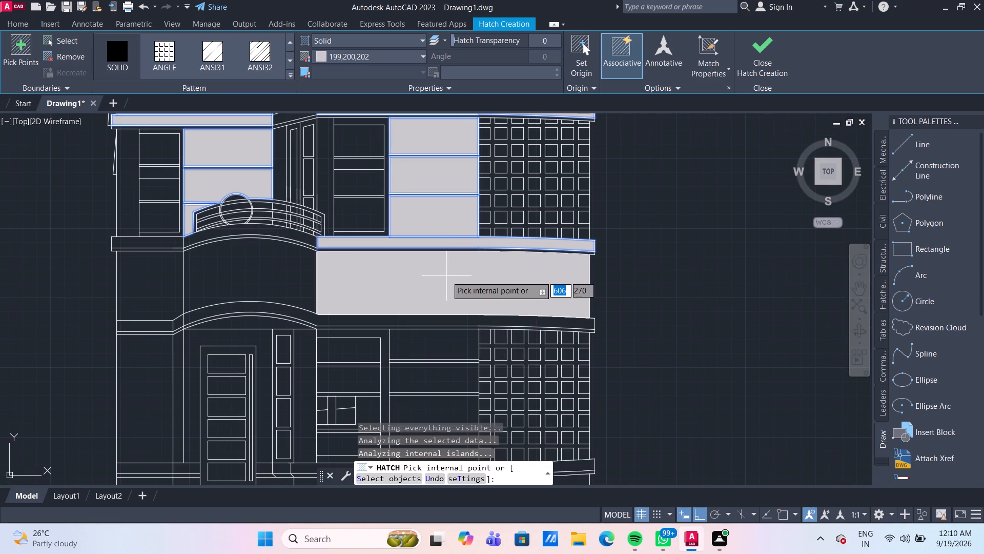
left_click(446, 276)
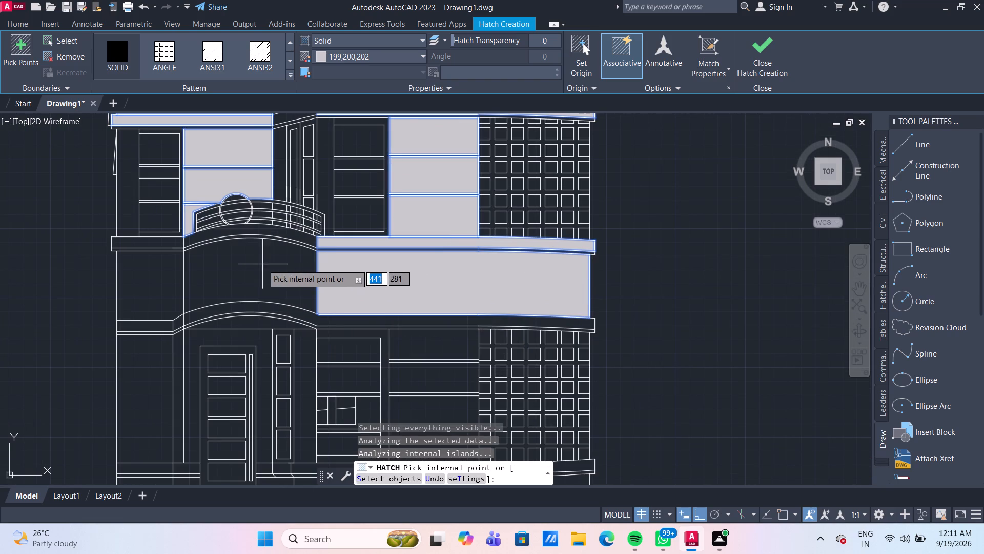
left_click(262, 264)
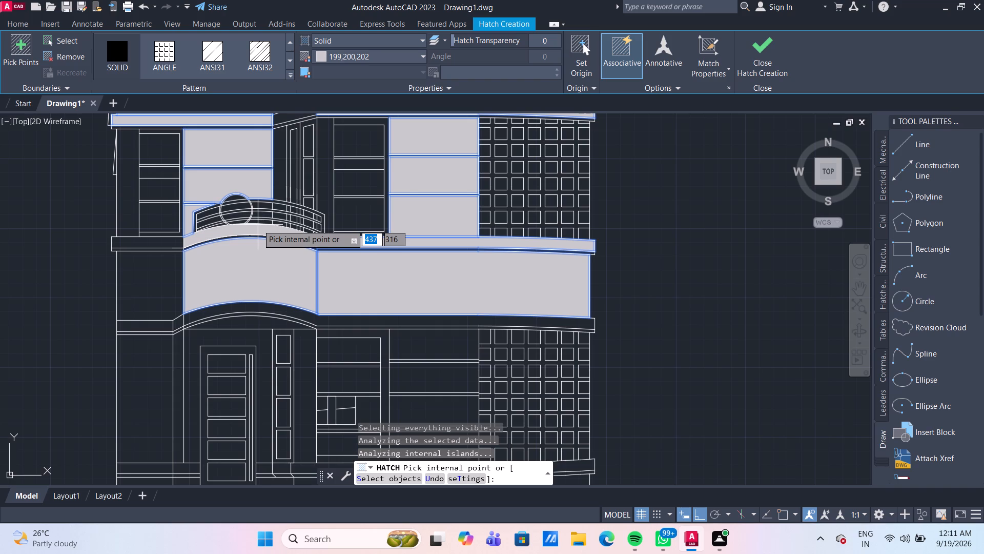
left_click(257, 228)
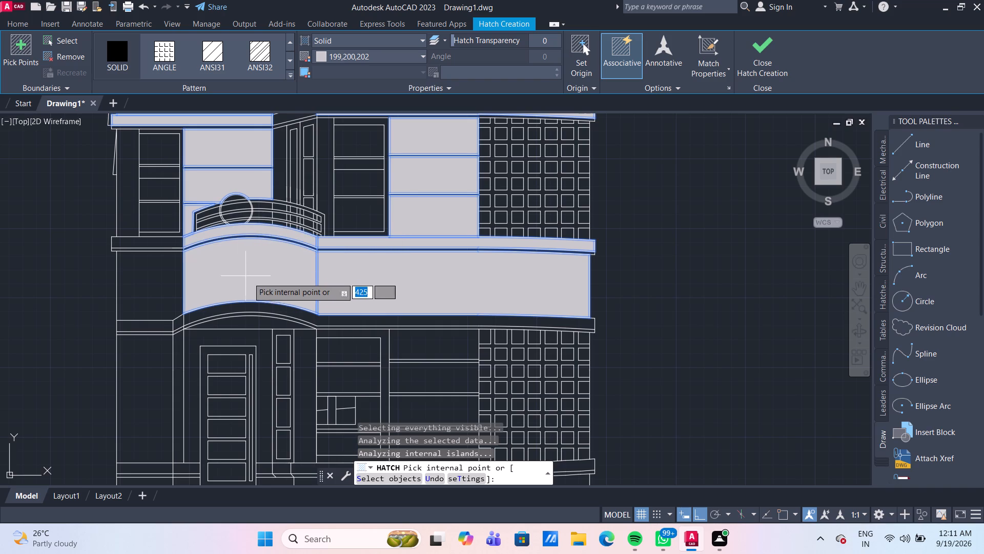
middle_click_drag(265, 283, 335, 279)
left_click(218, 268)
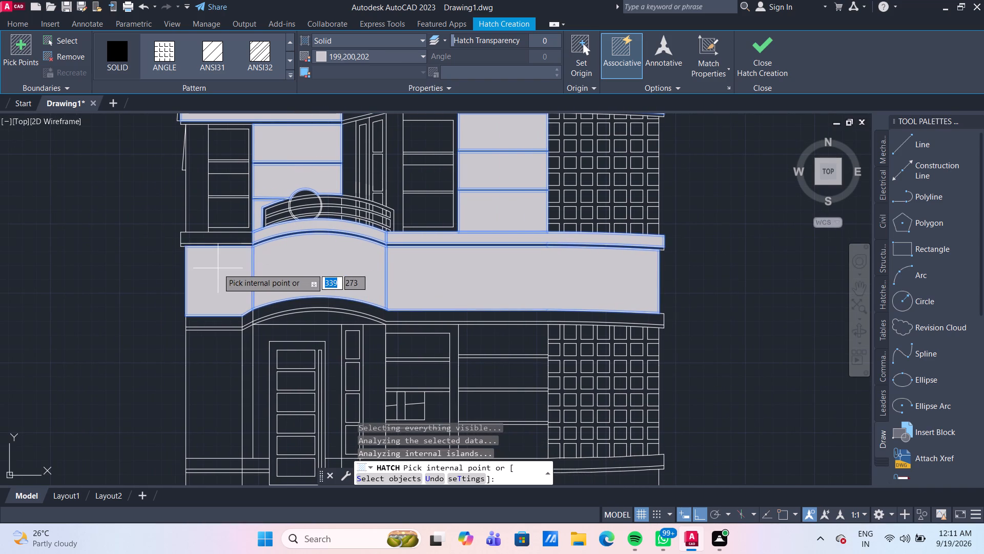
left_click(220, 234)
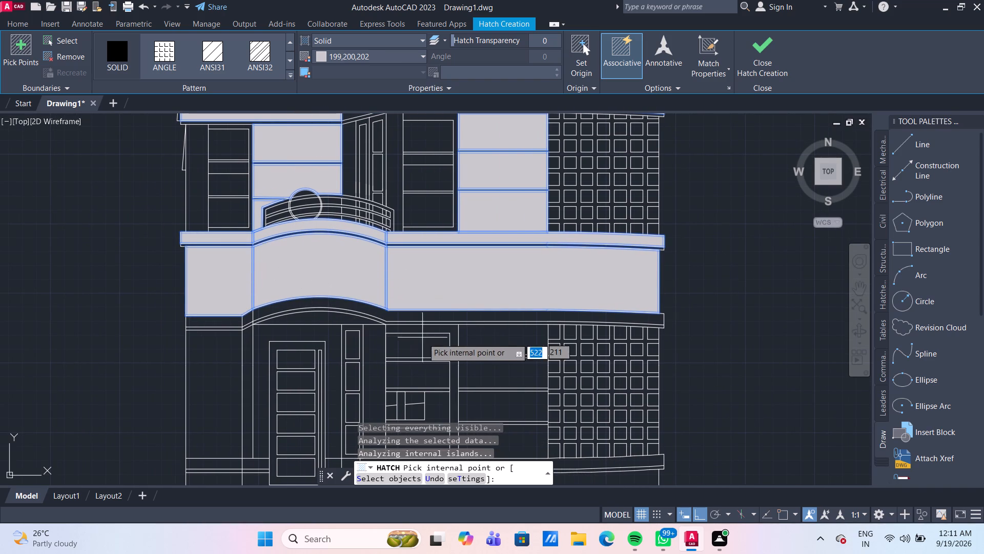
Hatch the four stacked ground-floor wall panels between the window and the right-hand grid.
middle_click_drag(430, 341, 361, 226)
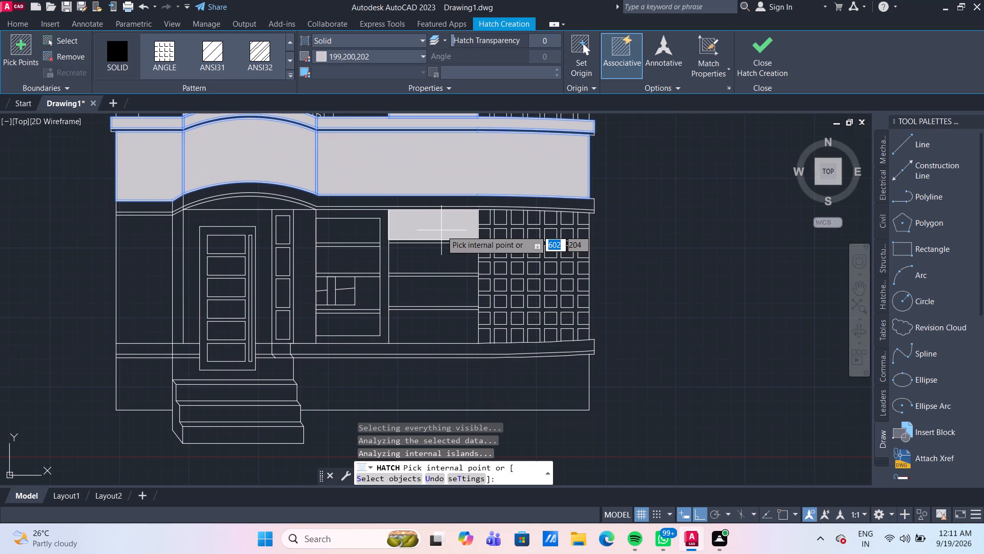
left_click(441, 229)
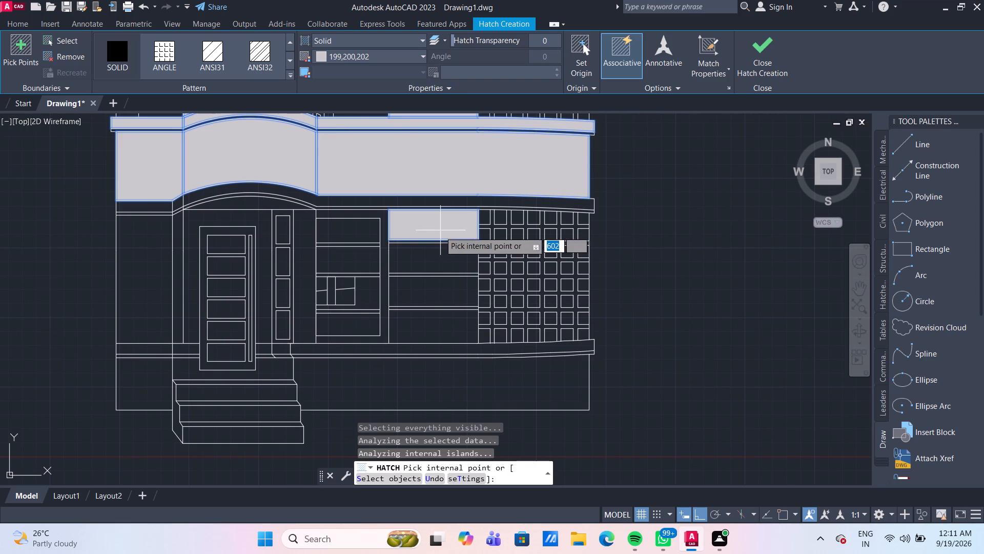
left_click(430, 254)
left_click(433, 292)
left_click(434, 323)
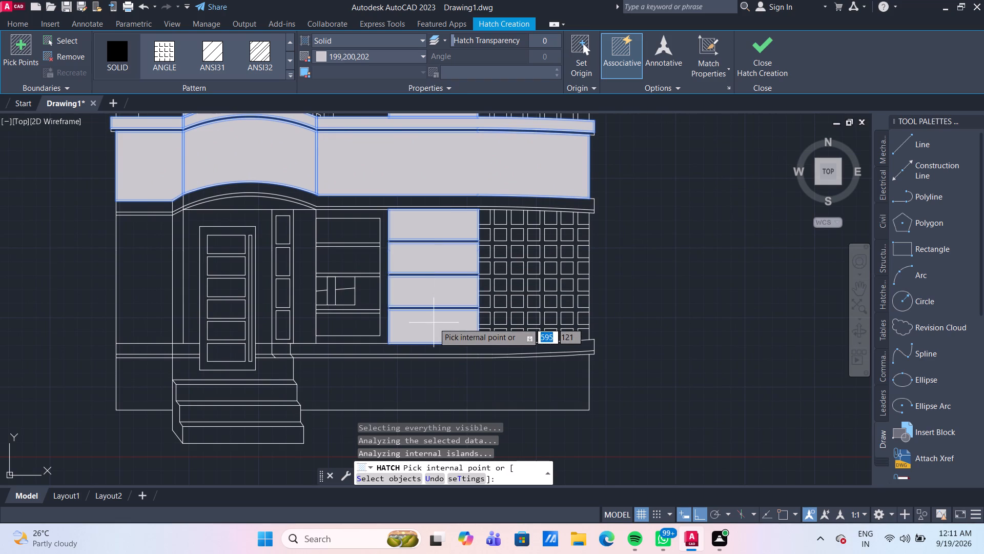
Hatch the slab band above the ground floor, covering the right and arched sections and the short left section.
scroll(704, 265, "down", 1)
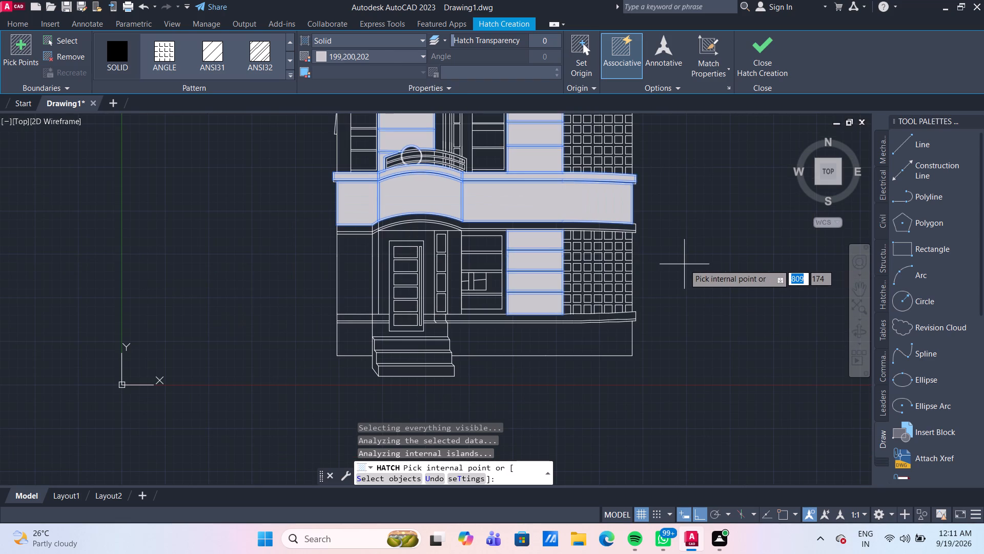
scroll(684, 264, "up", 1)
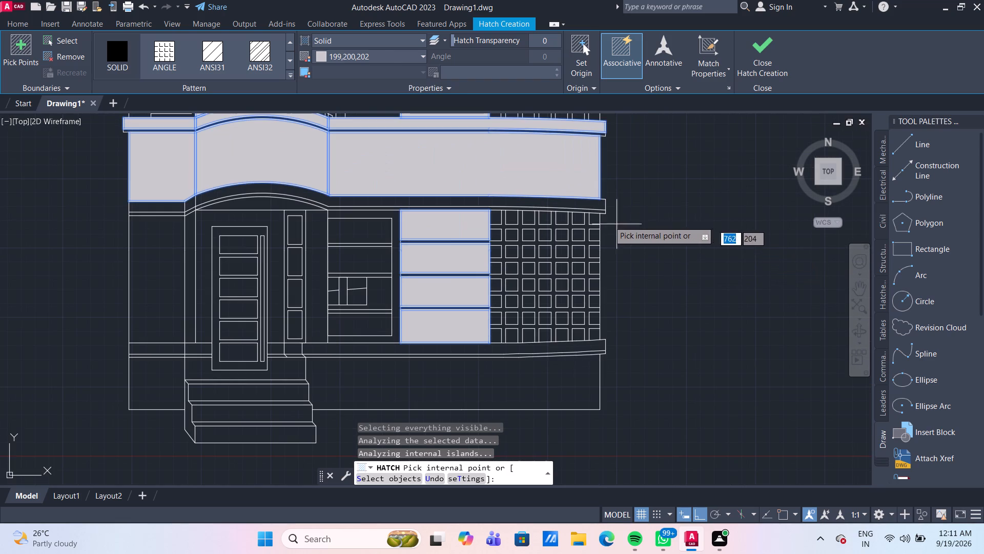
left_click(552, 205)
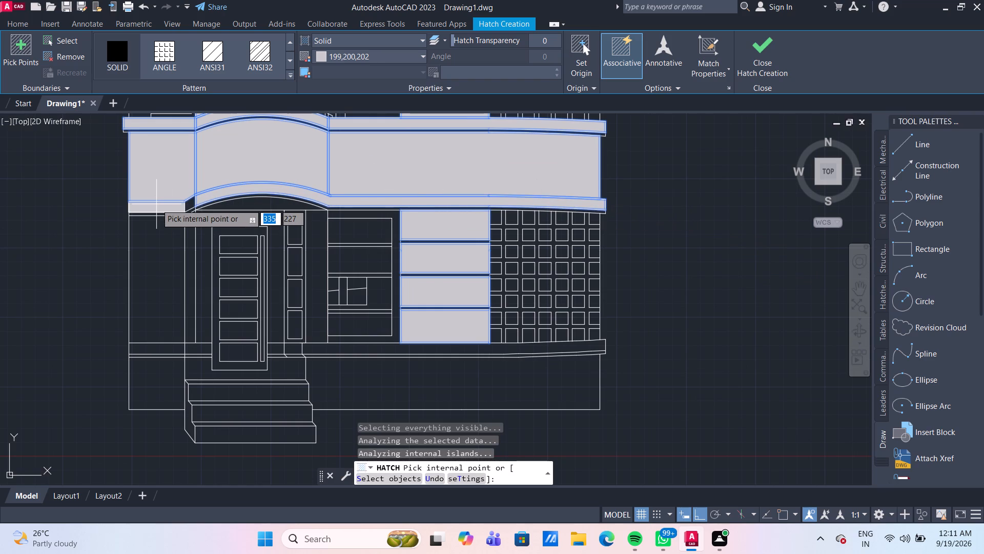
left_click(156, 204)
Hatch the ground-floor wall panel to the left of the entrance and the plinth to the right of the steps.
left_click(152, 273)
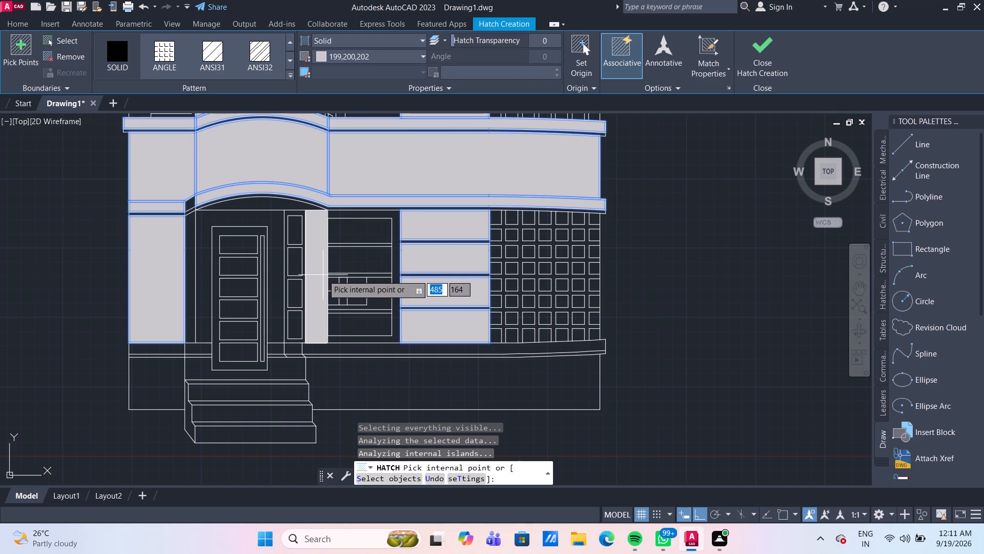
left_click(482, 385)
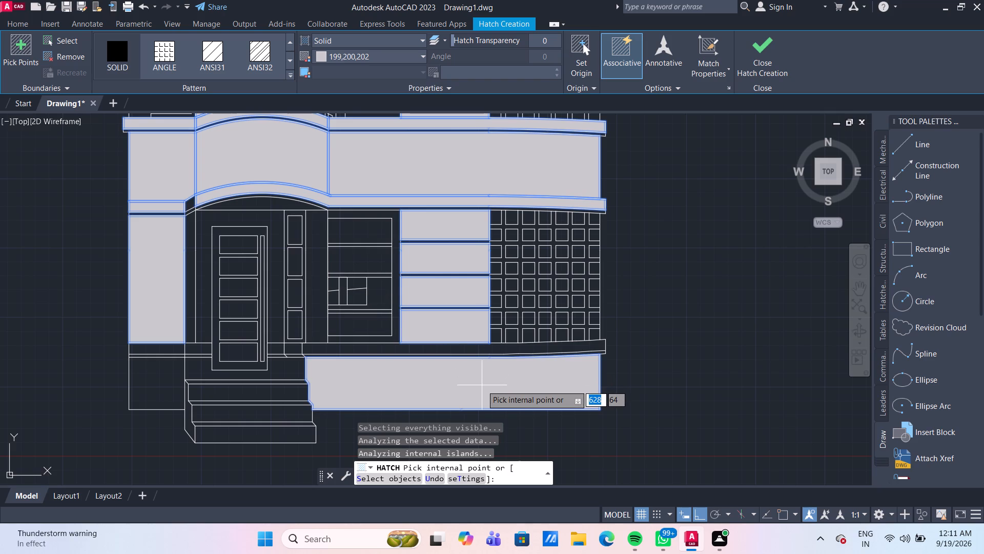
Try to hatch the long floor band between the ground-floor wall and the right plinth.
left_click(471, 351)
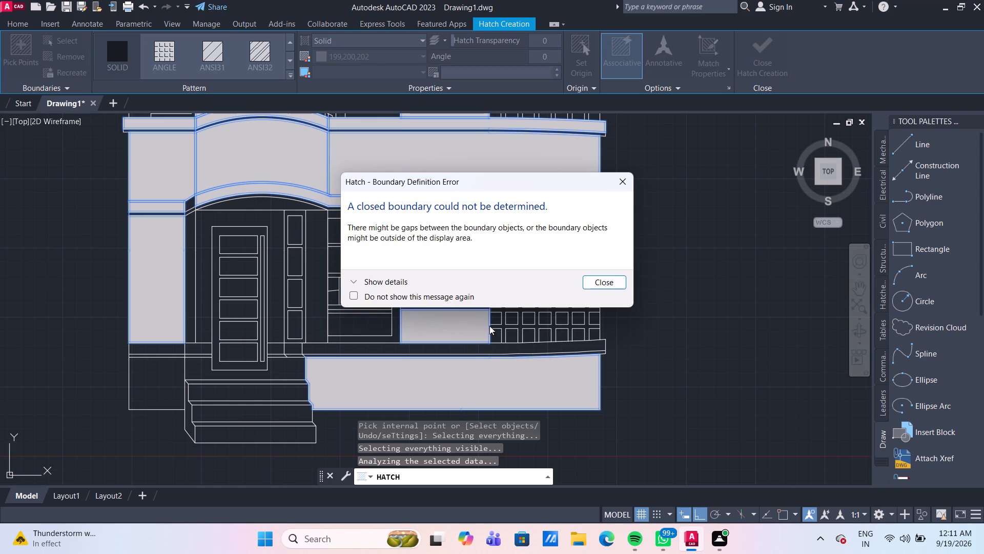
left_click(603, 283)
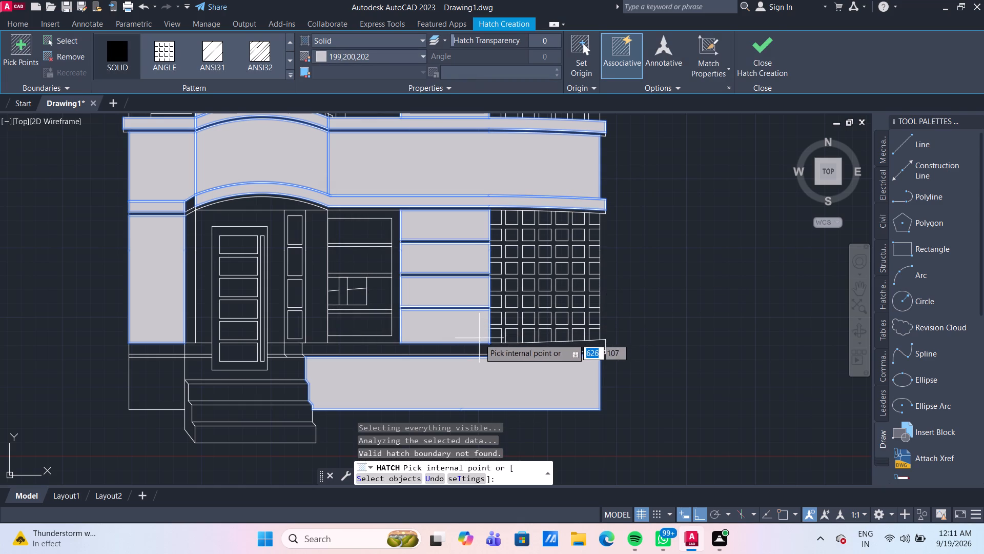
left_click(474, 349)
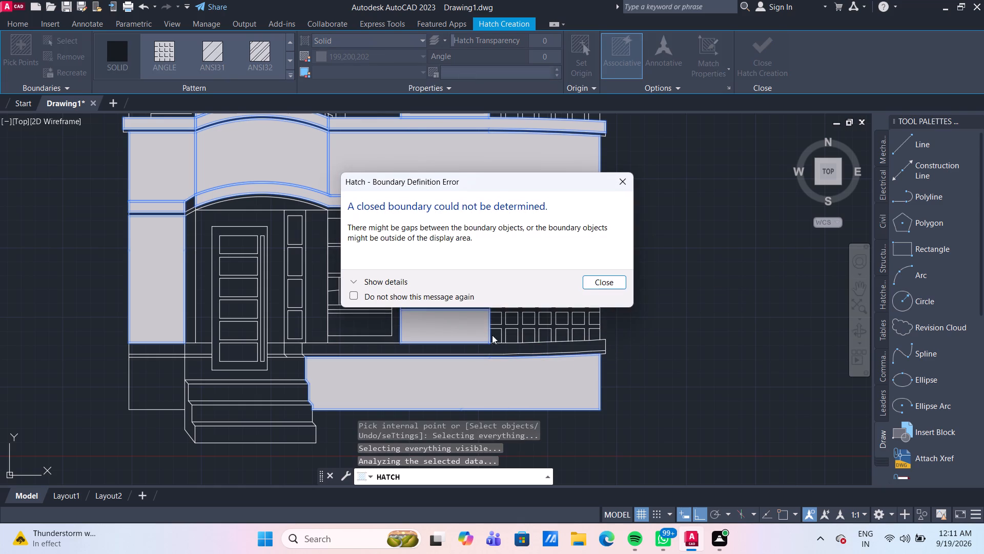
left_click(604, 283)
Hatch the bars of the square-opening grids on the ground floor and the balcony storey, and finish the hatch.
scroll(568, 358, "up", 2)
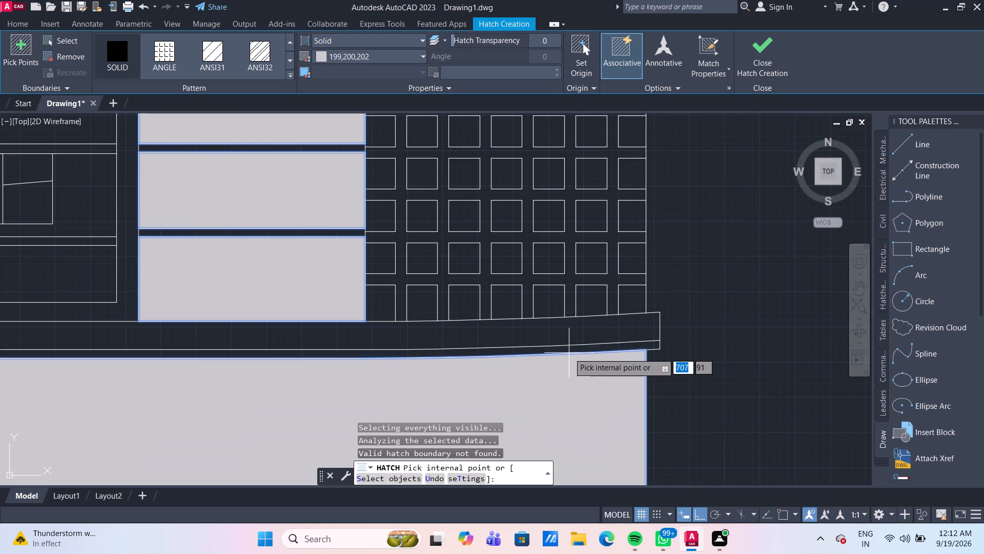
scroll(563, 339, "up", 1)
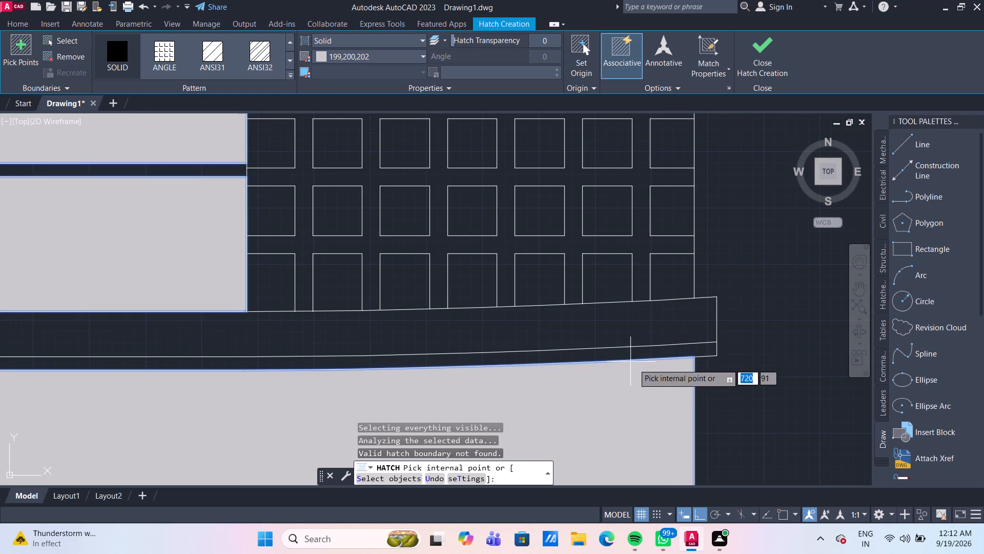
left_click(639, 244)
scroll(639, 244, "down", 2)
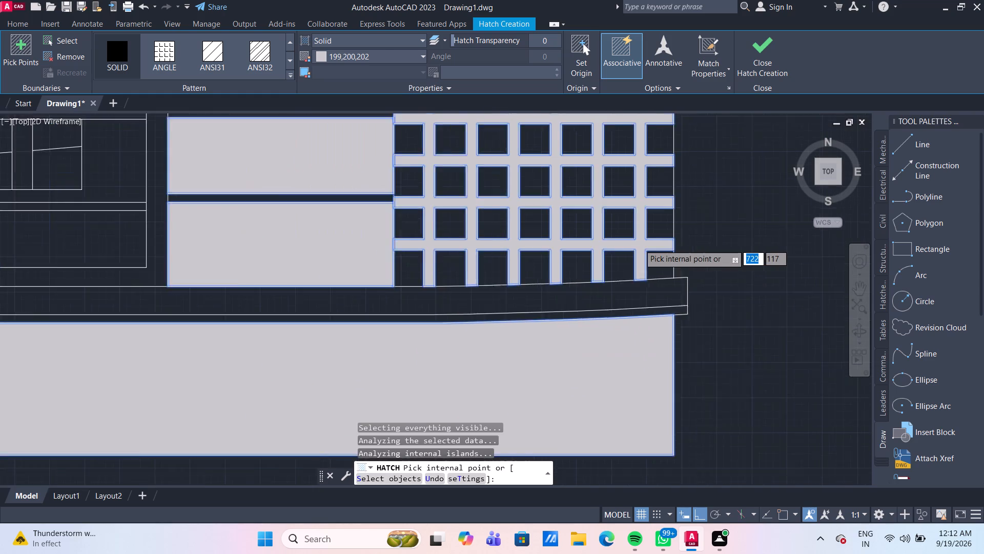
scroll(639, 244, "down", 1)
middle_click_drag(686, 231, 636, 332)
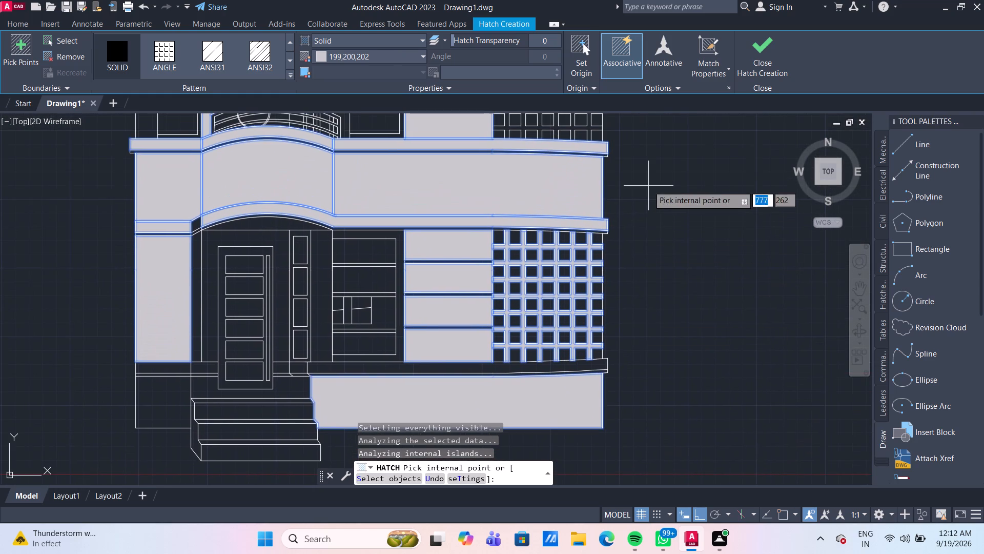
middle_click_drag(648, 186, 649, 311)
scroll(627, 235, "up", 2)
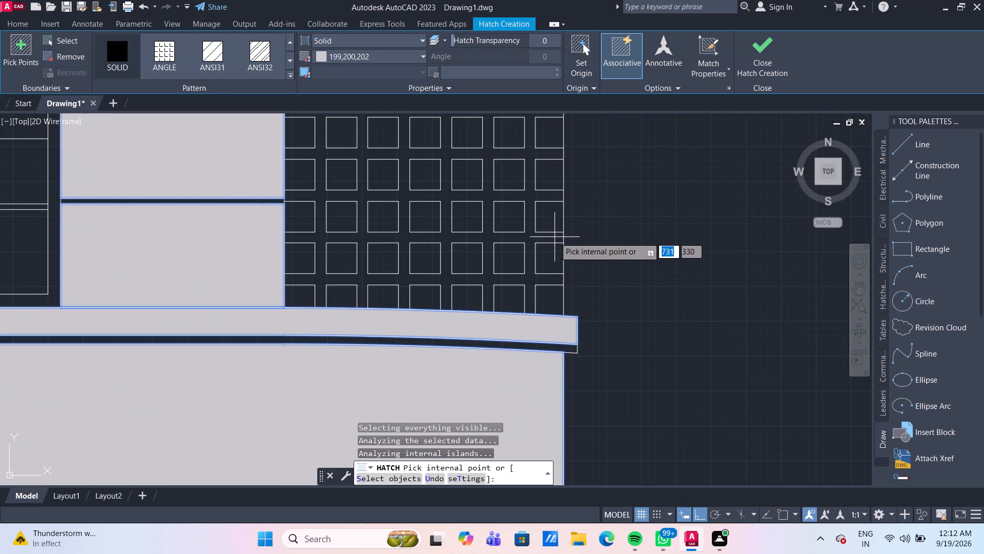
left_click(531, 237)
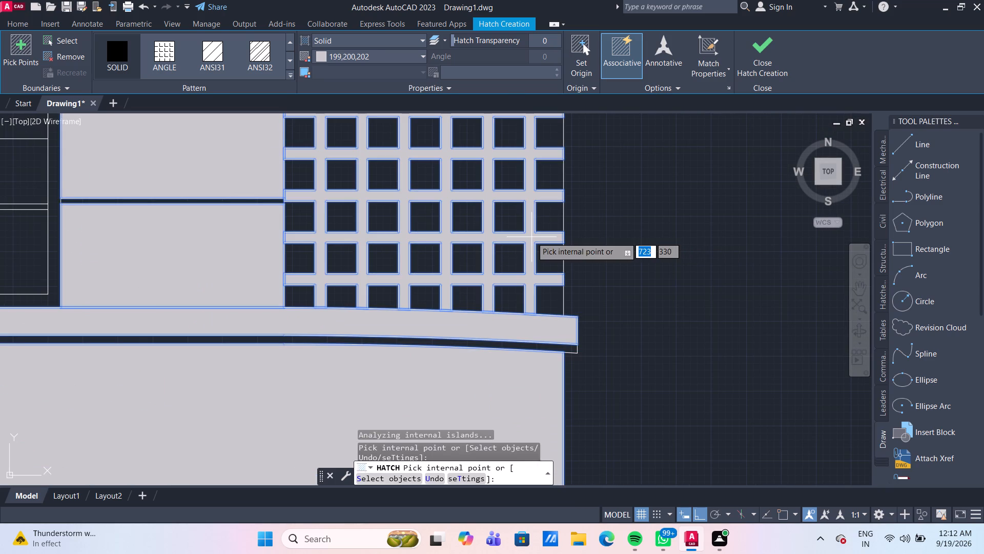
scroll(573, 238, "down", 4)
middle_click_drag(633, 276, 614, 238)
key("Return")
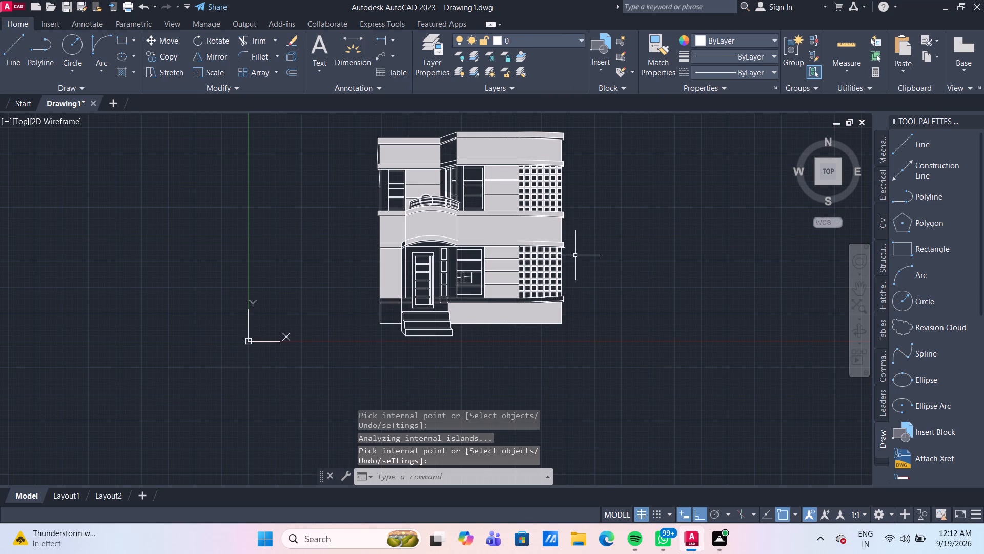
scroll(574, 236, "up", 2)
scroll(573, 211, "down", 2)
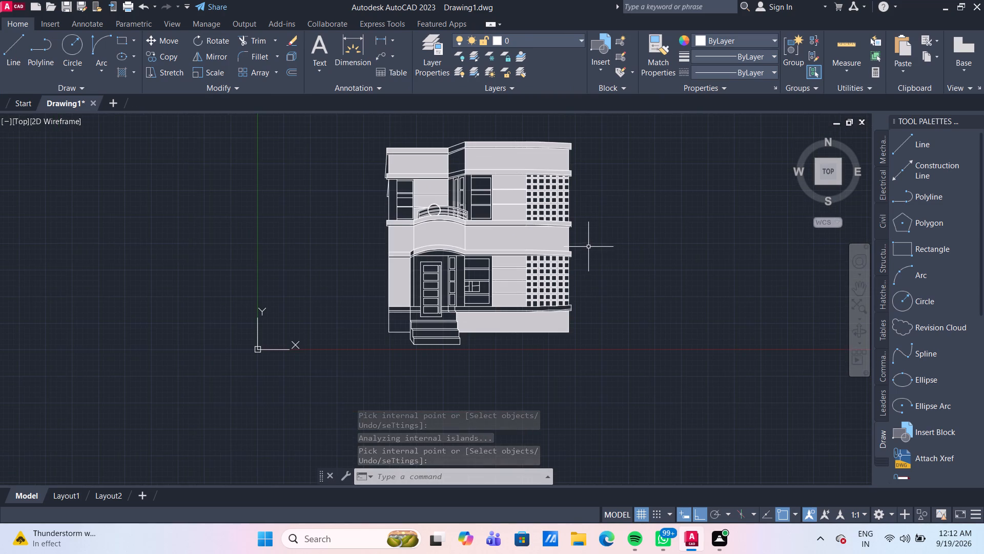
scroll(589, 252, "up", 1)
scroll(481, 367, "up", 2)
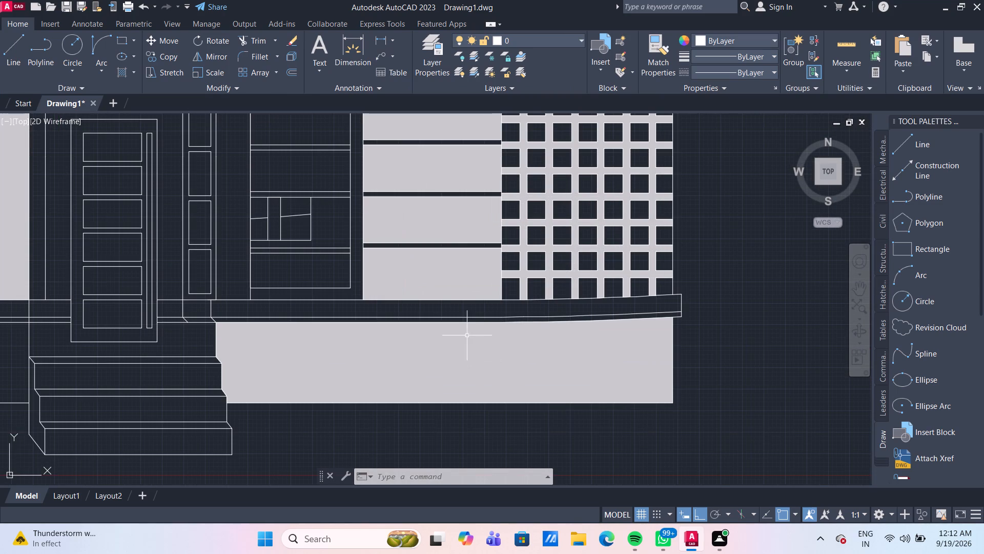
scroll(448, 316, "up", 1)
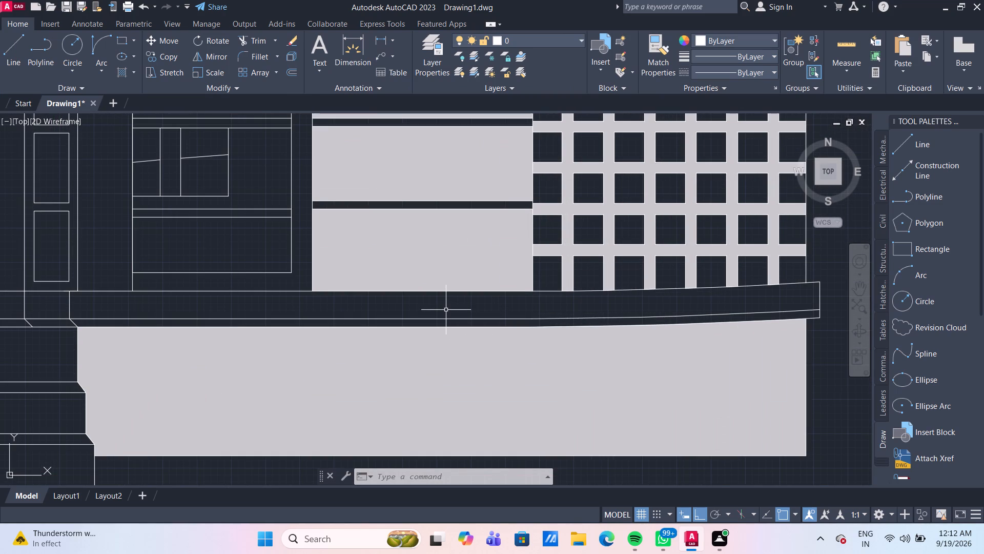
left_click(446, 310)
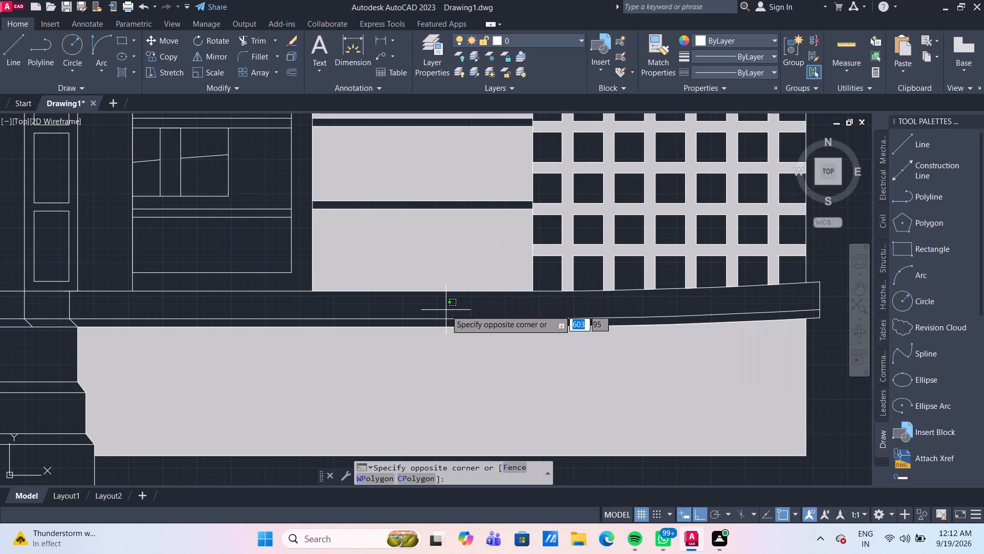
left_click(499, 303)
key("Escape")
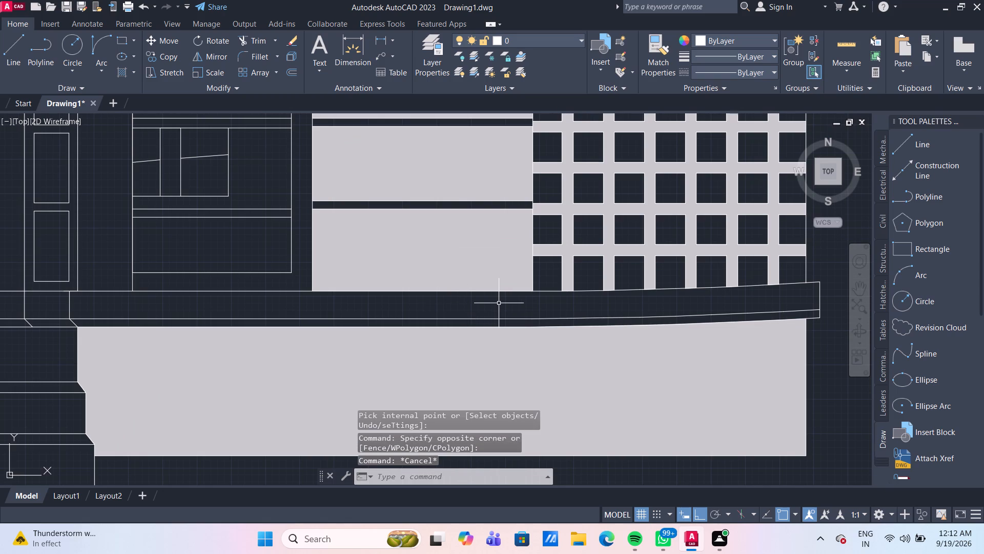
Hatch the left plinth panel, the strip around the door's base above the steps, and the floor band sections left of the door.
scroll(361, 284, "down", 2)
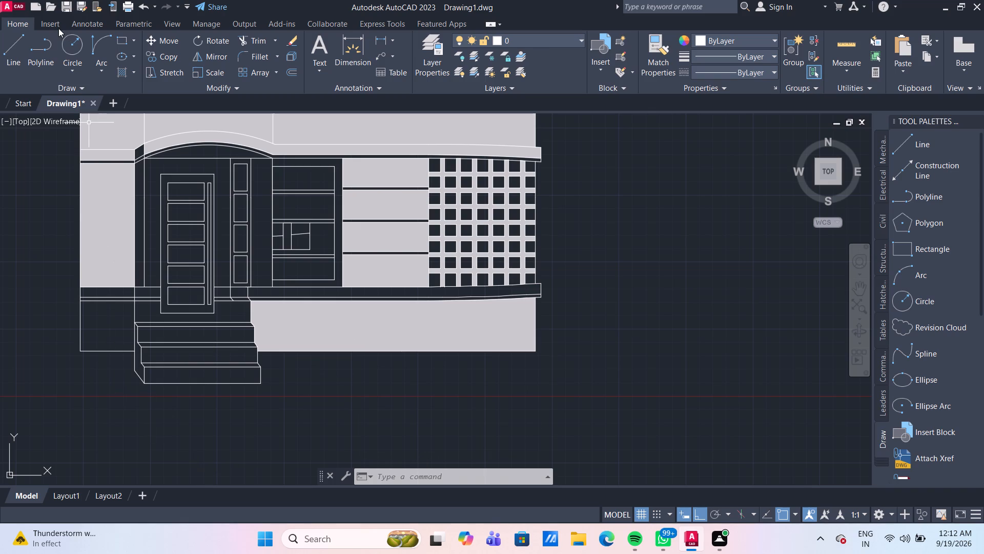
left_click(128, 69)
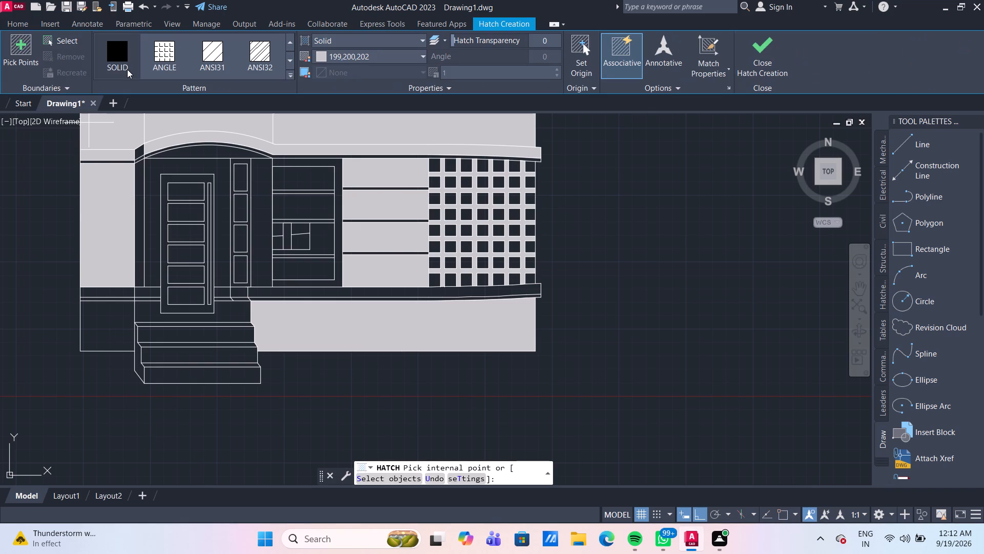
left_click(105, 325)
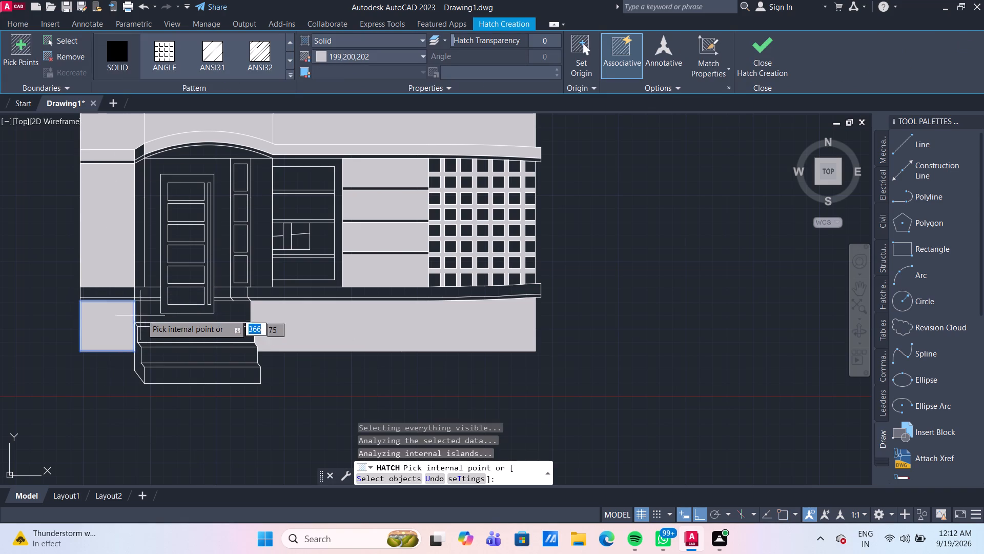
left_click(147, 312)
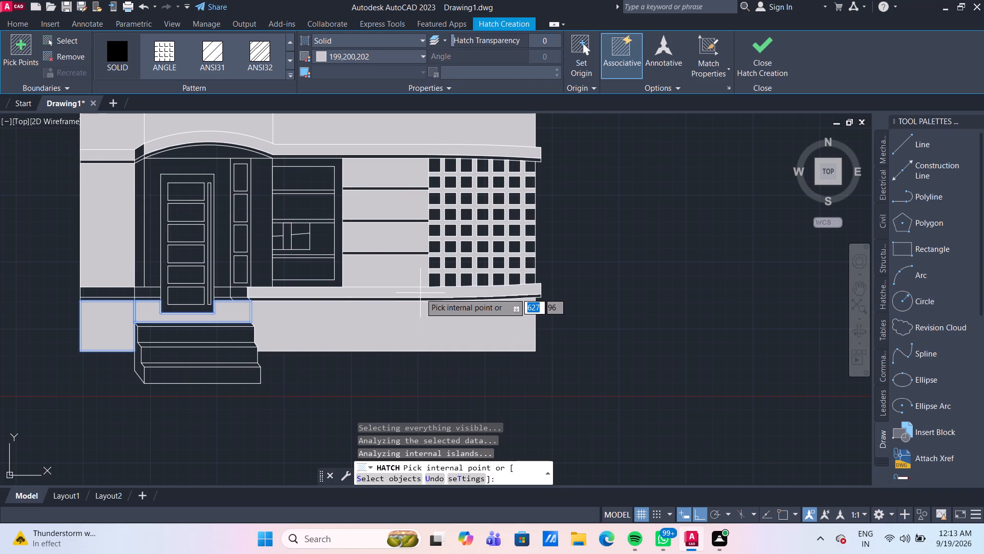
left_click(99, 292)
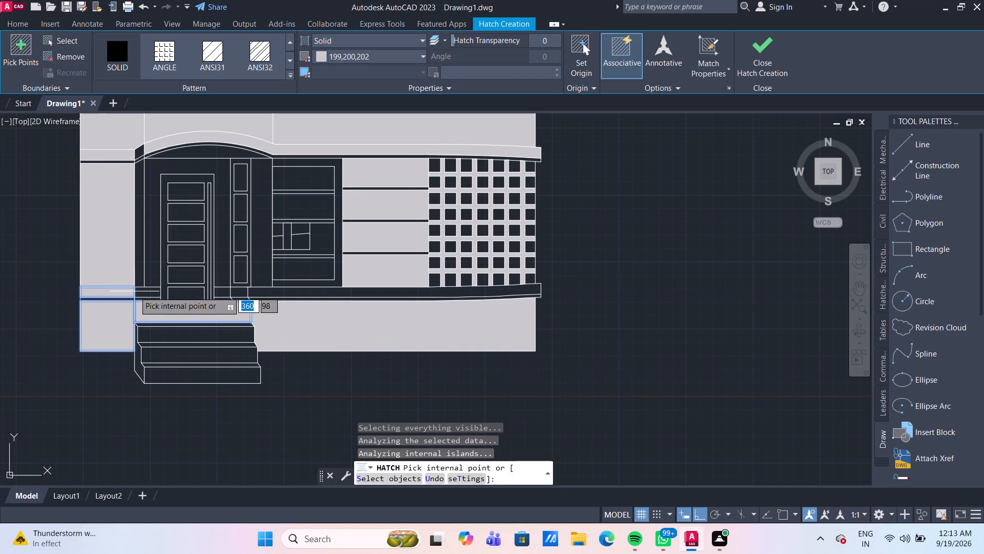
left_click(140, 292)
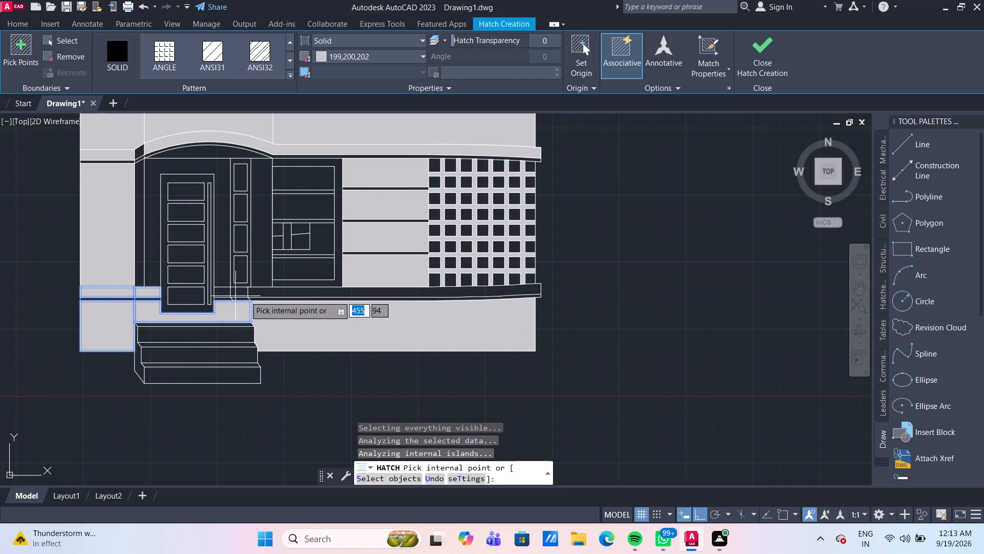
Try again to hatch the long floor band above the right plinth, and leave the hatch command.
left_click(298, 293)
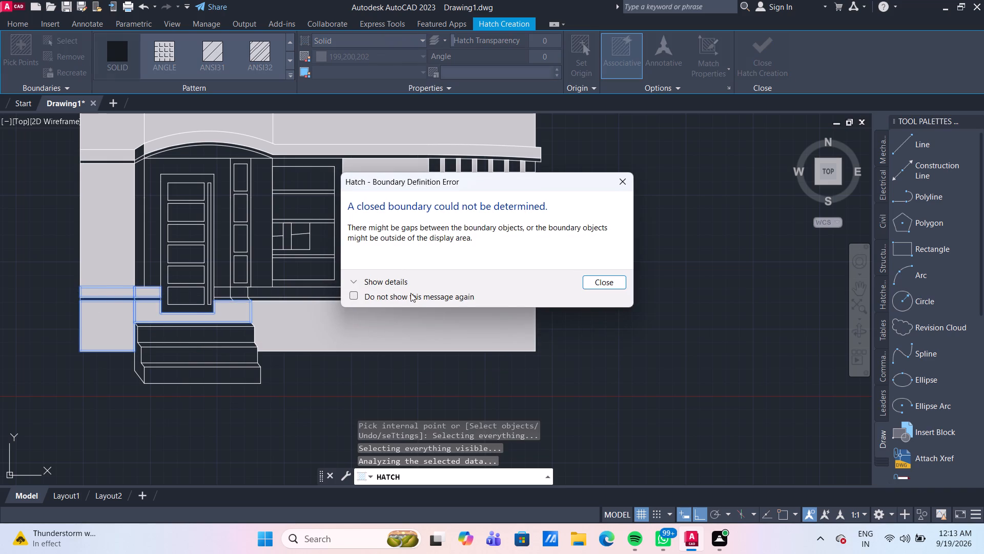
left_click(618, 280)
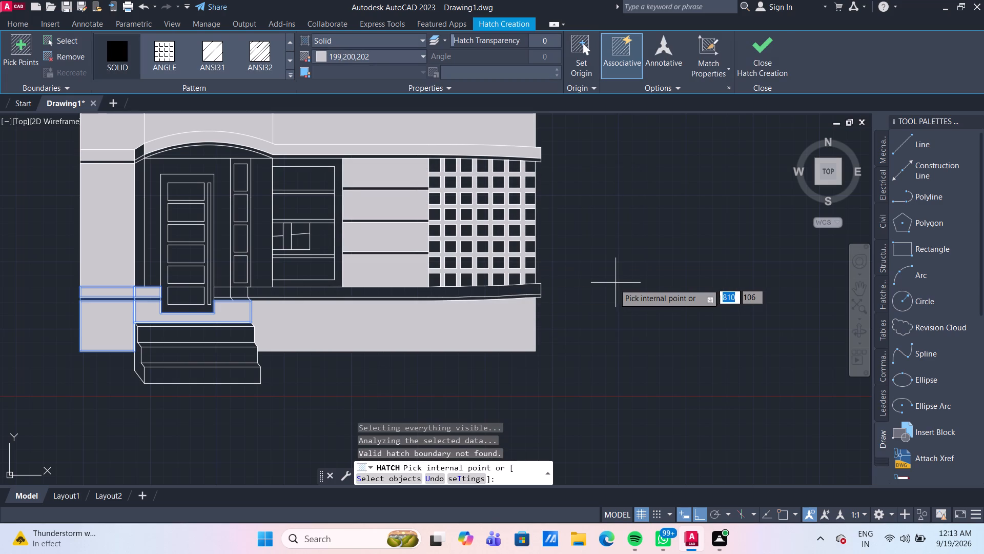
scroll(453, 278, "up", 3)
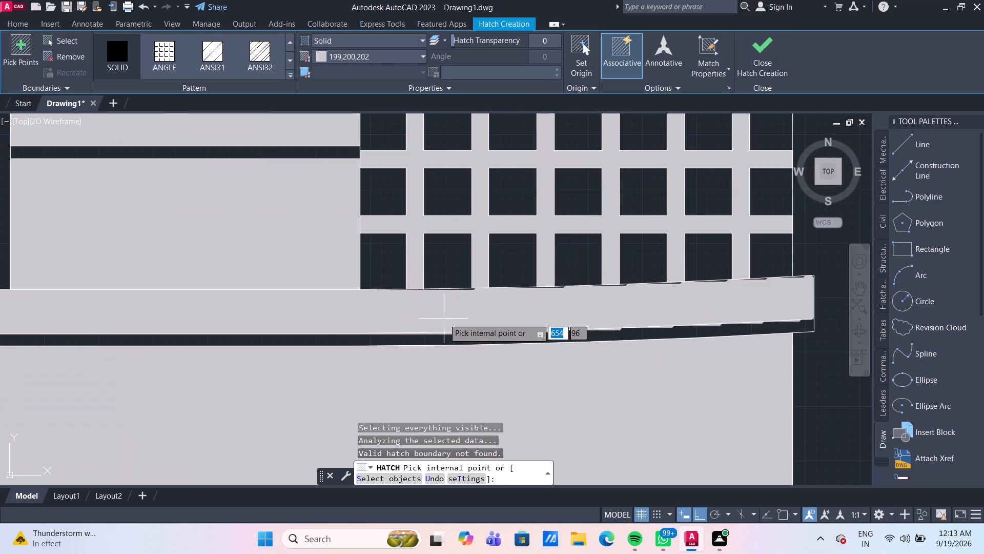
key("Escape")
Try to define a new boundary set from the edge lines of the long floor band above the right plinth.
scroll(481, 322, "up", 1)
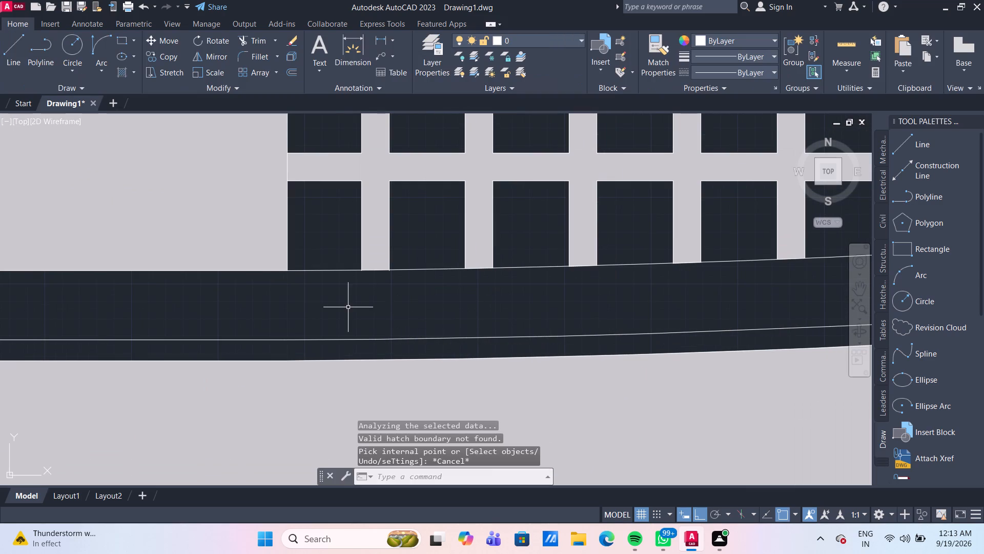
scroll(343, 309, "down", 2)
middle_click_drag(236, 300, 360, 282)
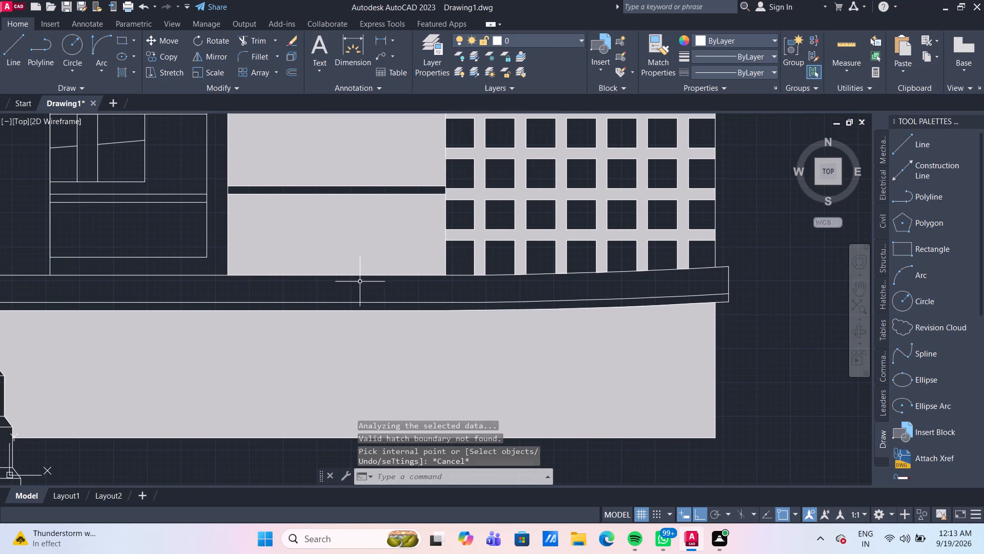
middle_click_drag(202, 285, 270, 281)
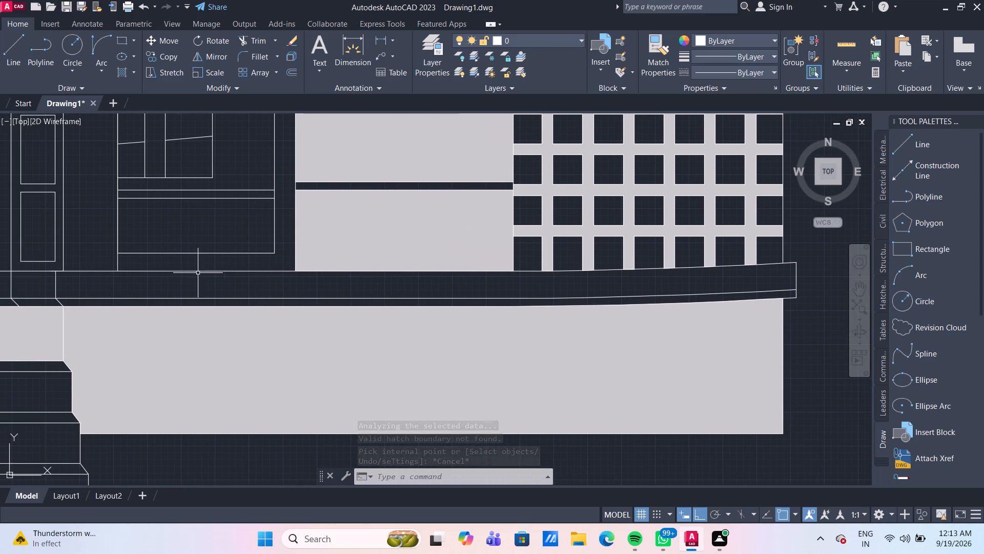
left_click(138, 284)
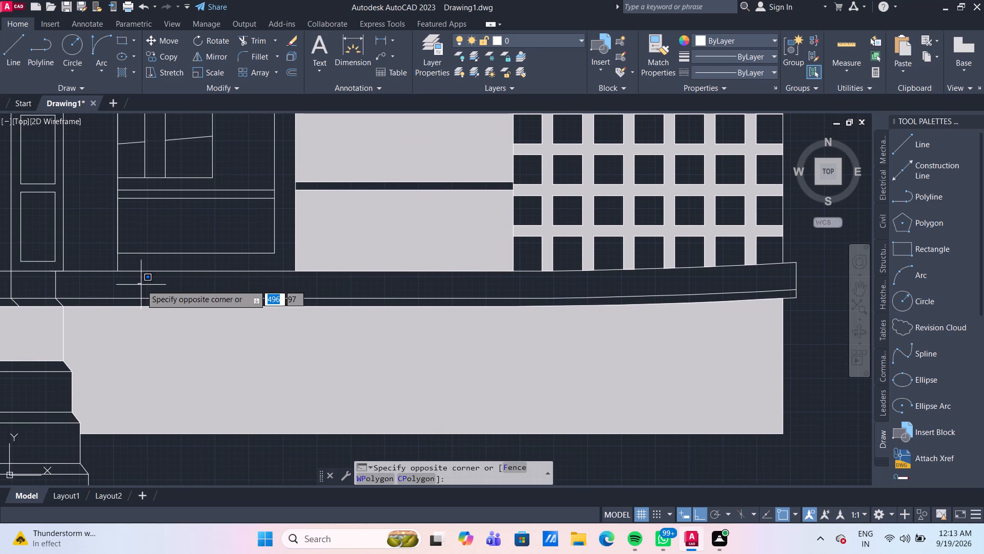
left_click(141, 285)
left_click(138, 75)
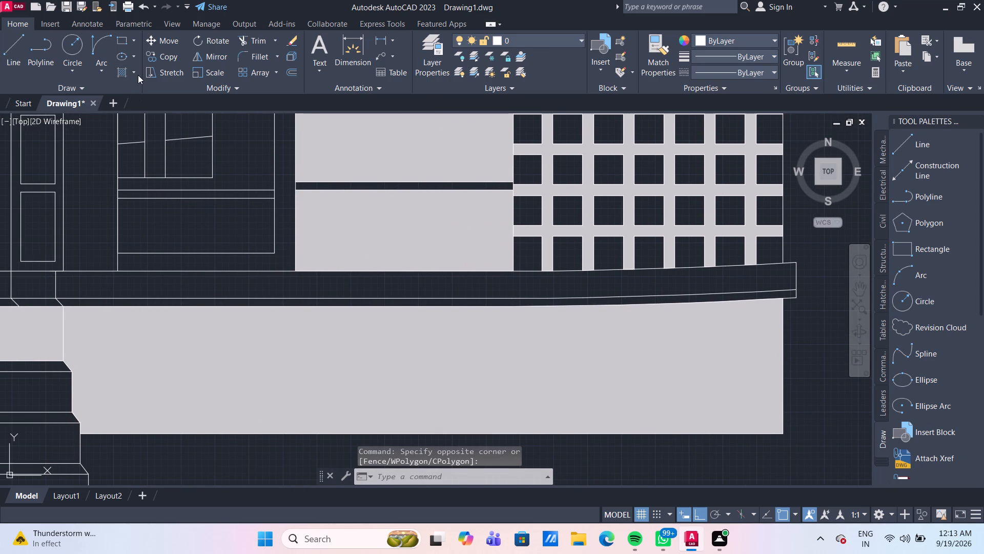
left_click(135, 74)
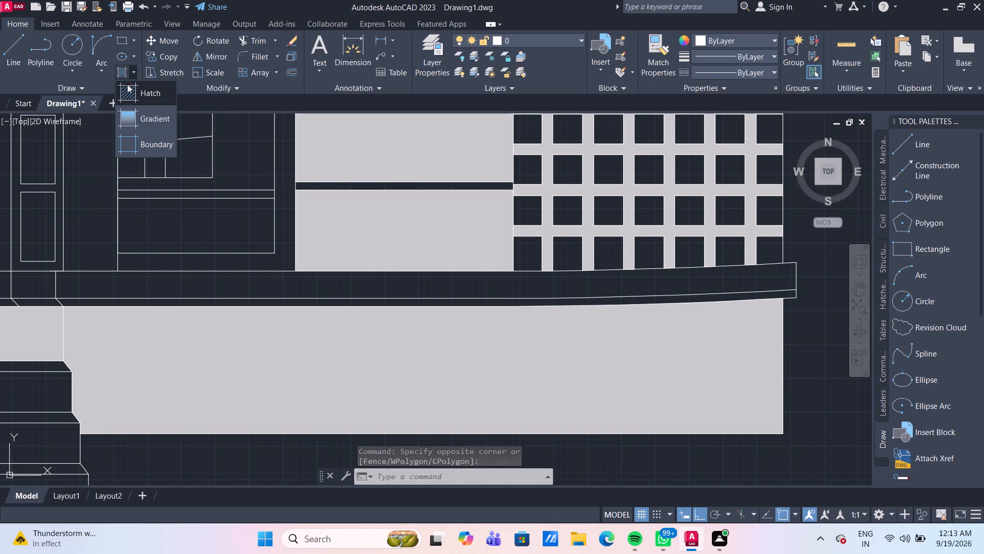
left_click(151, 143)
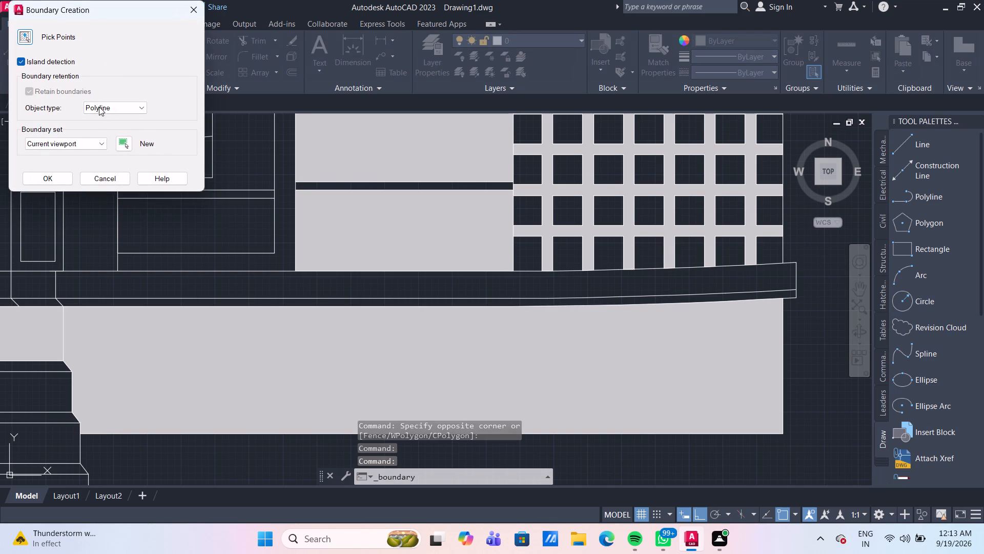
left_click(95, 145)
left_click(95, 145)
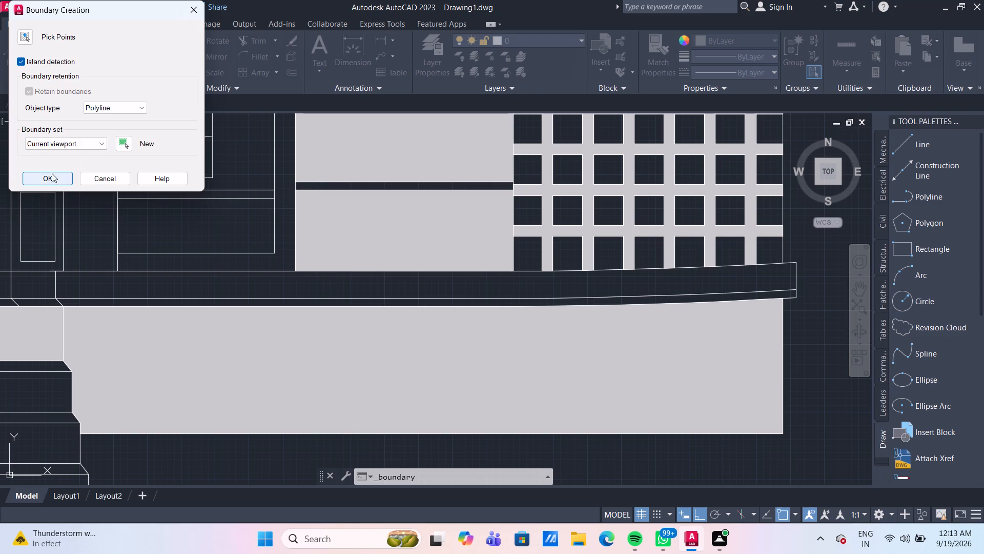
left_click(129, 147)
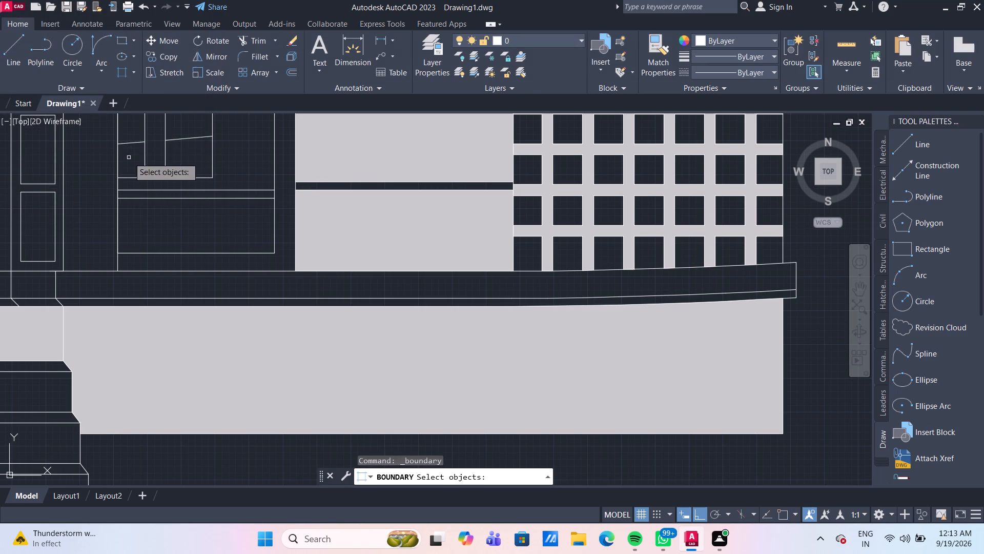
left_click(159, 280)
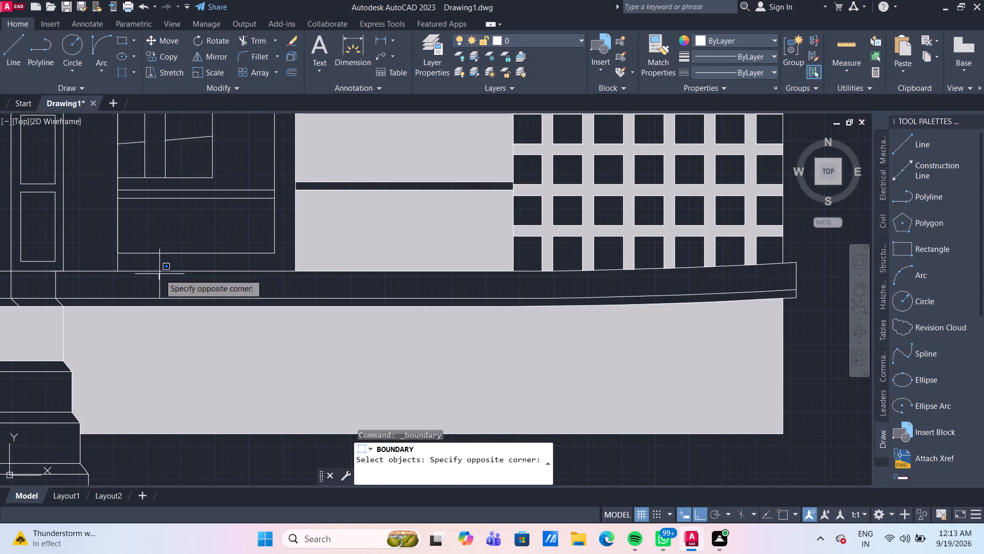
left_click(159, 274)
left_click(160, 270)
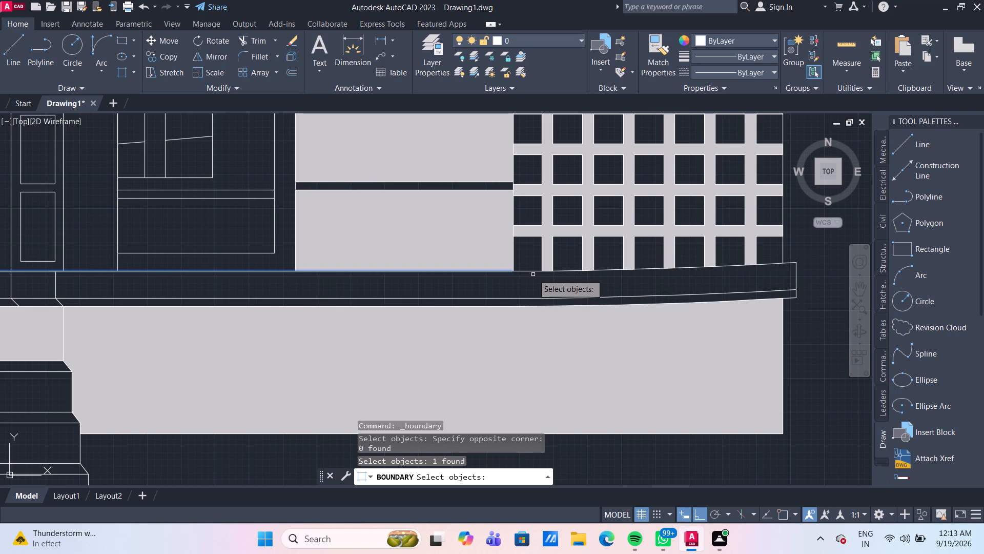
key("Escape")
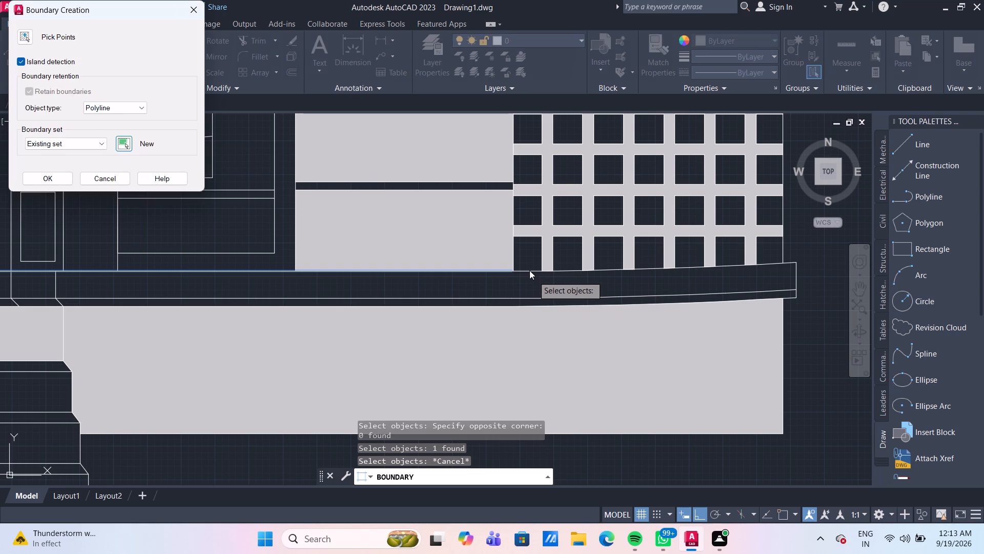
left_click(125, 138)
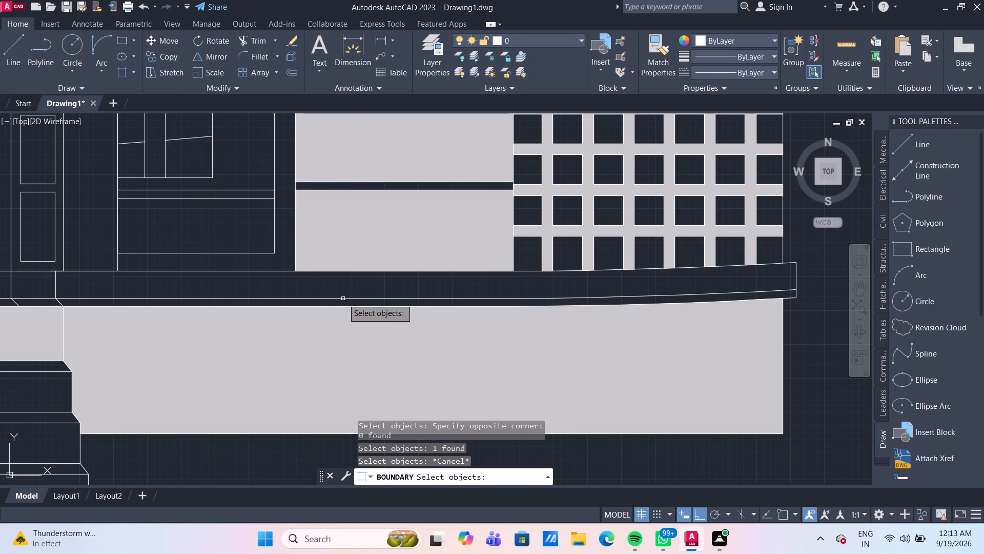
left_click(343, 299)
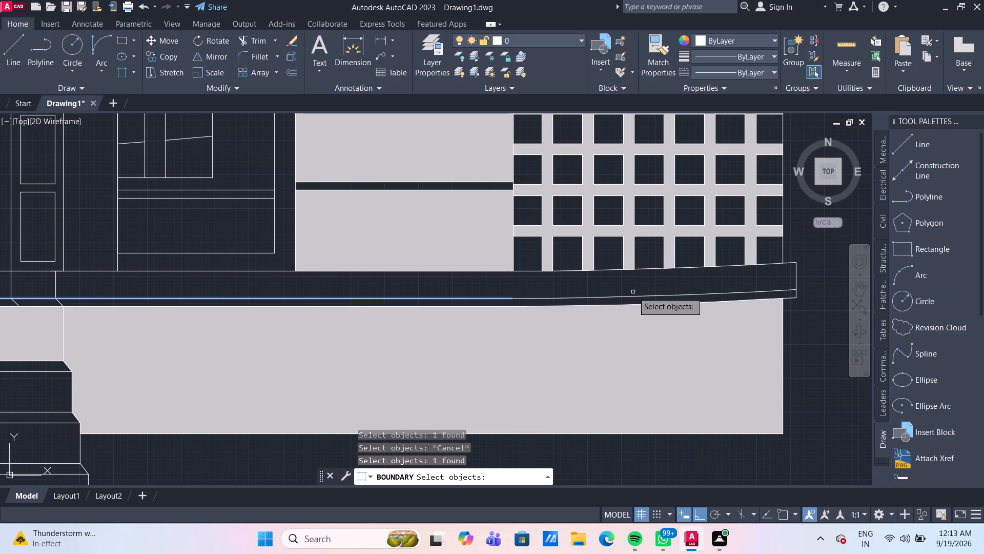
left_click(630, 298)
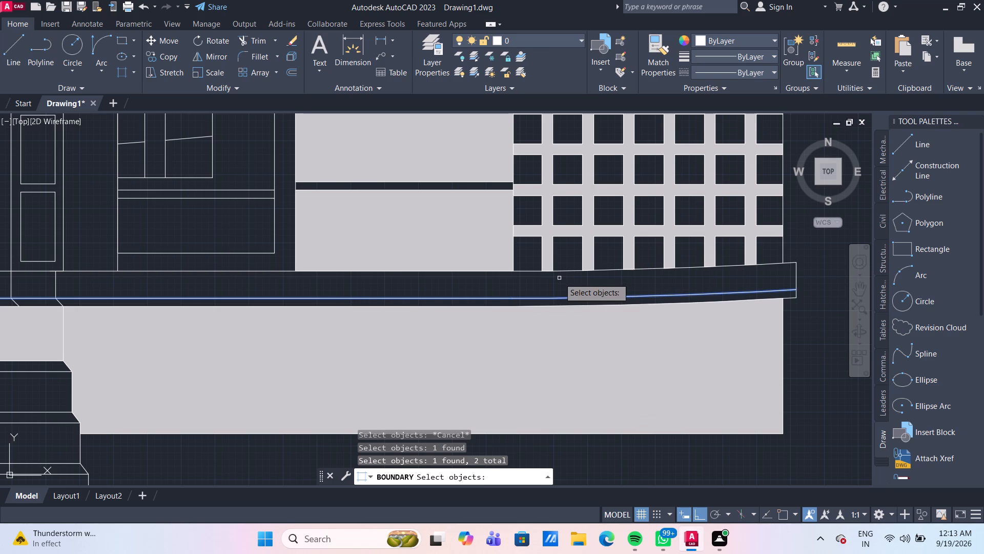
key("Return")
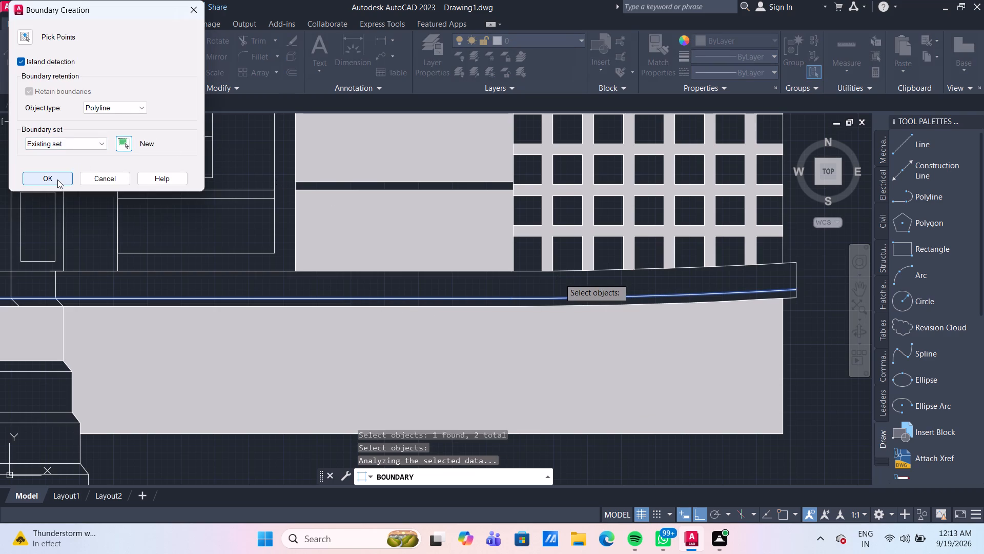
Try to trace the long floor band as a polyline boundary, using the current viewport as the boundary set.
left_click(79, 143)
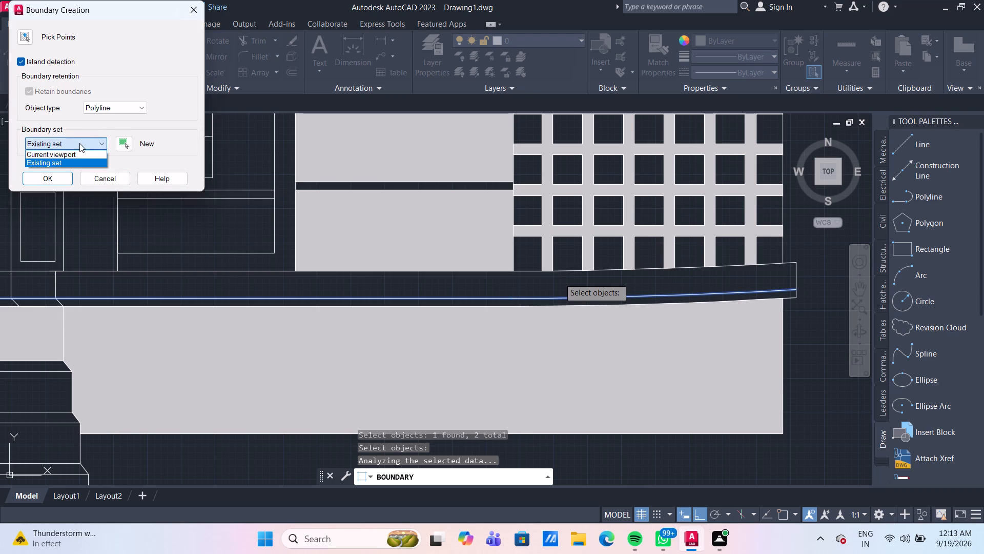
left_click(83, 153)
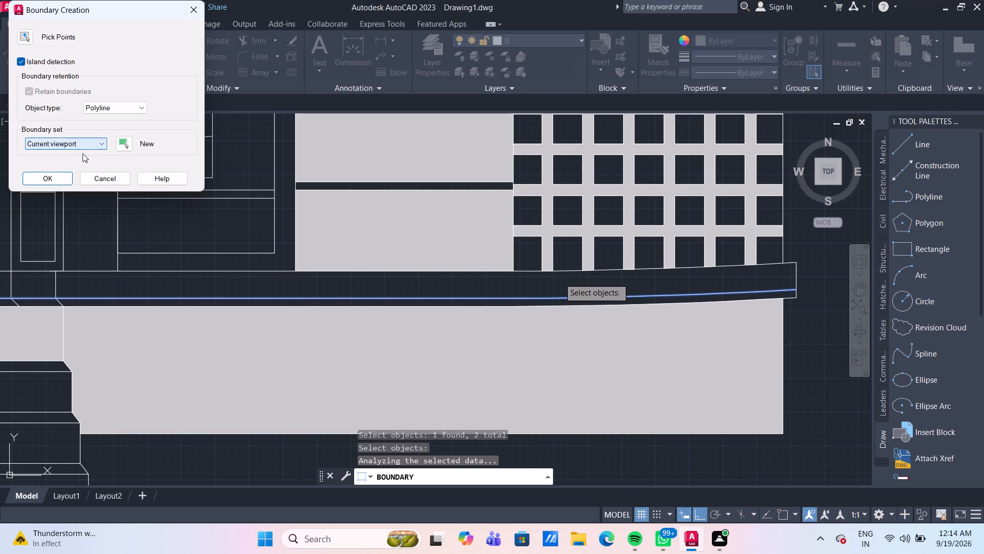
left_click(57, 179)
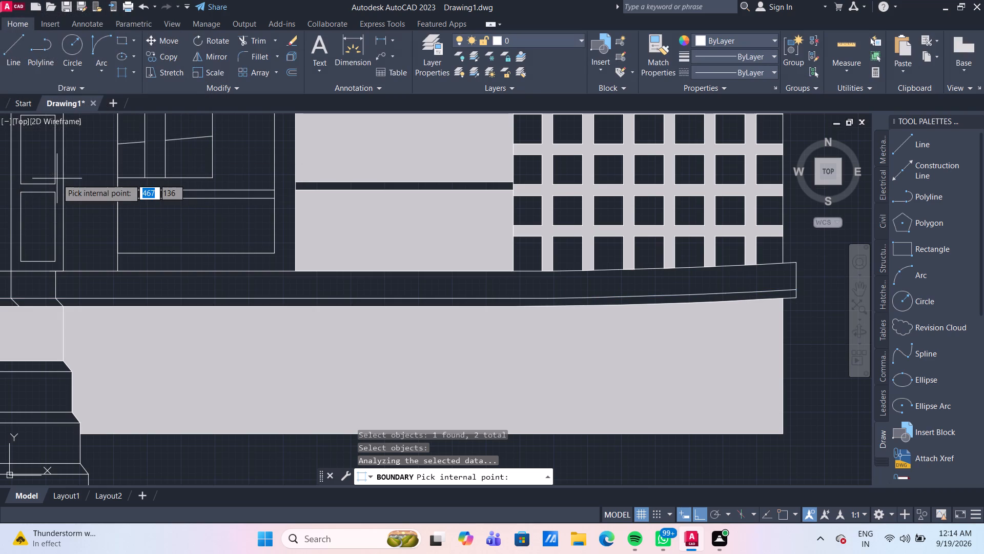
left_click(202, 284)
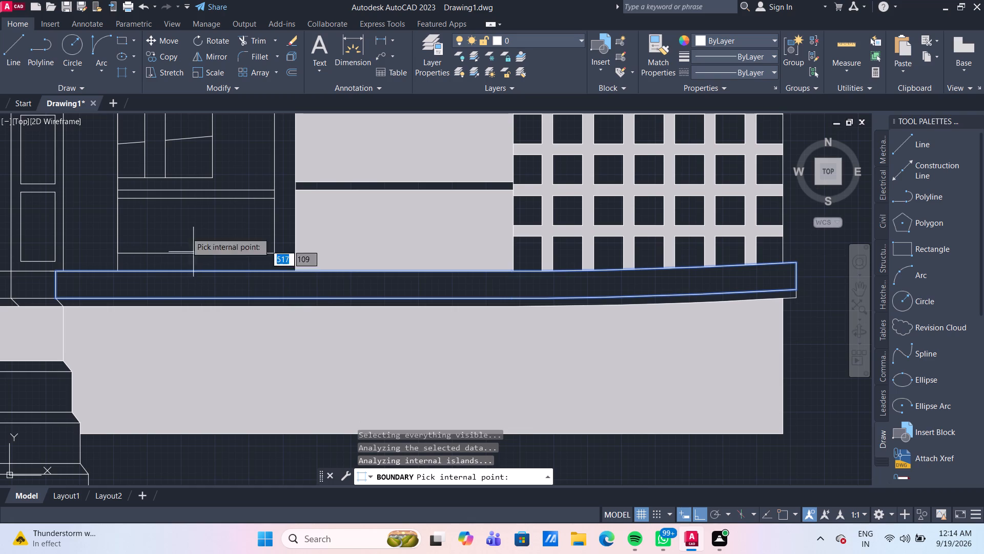
Hatch the long floor band above the right plinth with solid colour 199,200,202, and finish the hatch.
left_click(133, 70)
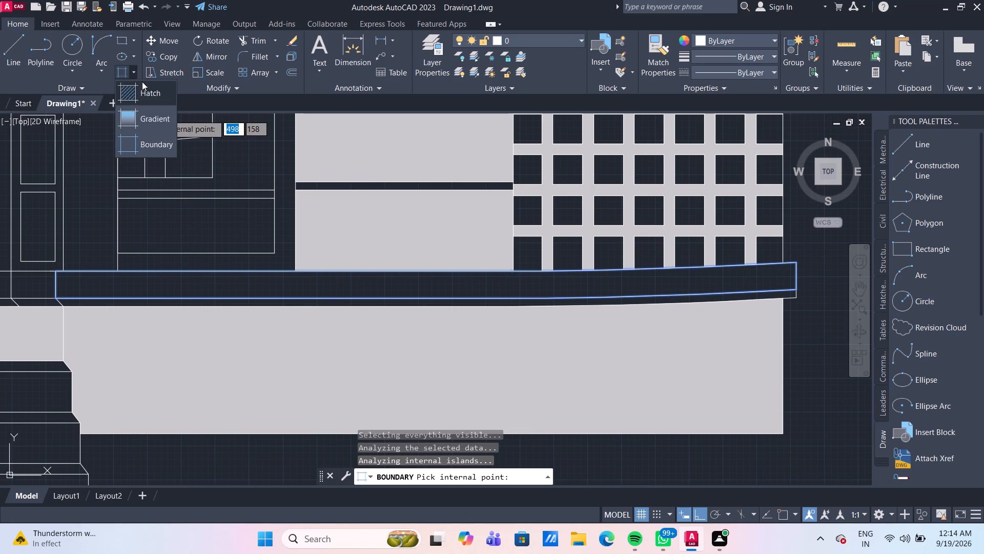
left_click(149, 90)
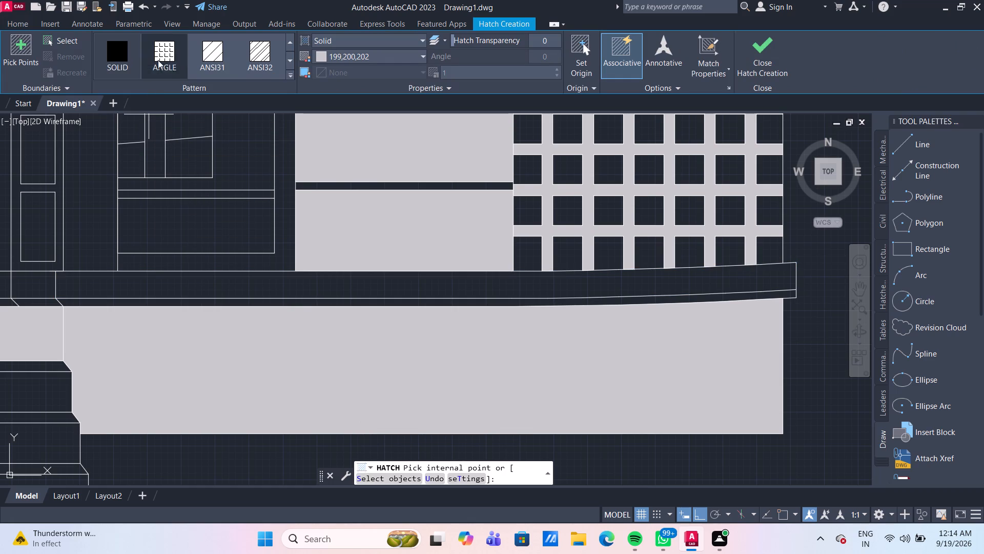
left_click(238, 281)
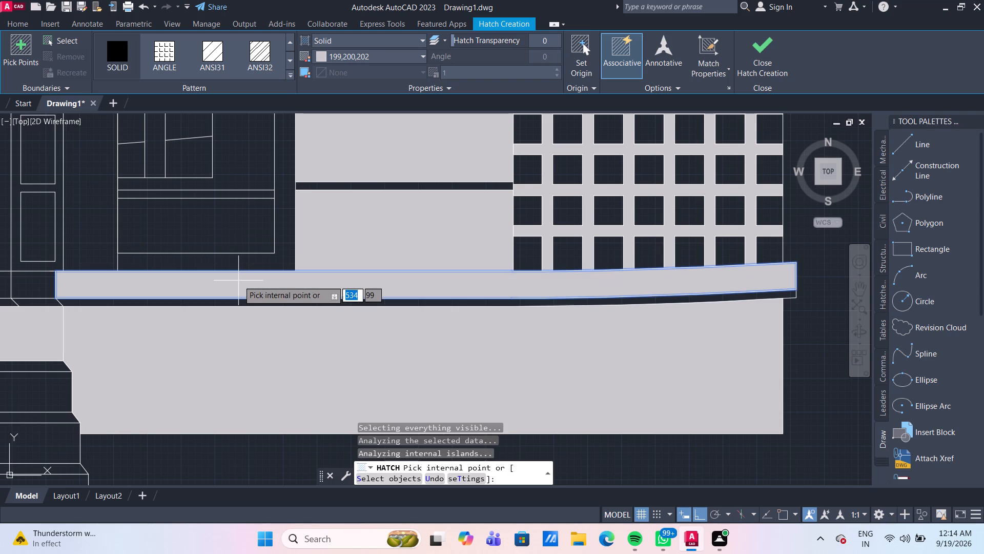
scroll(827, 332, "down", 1)
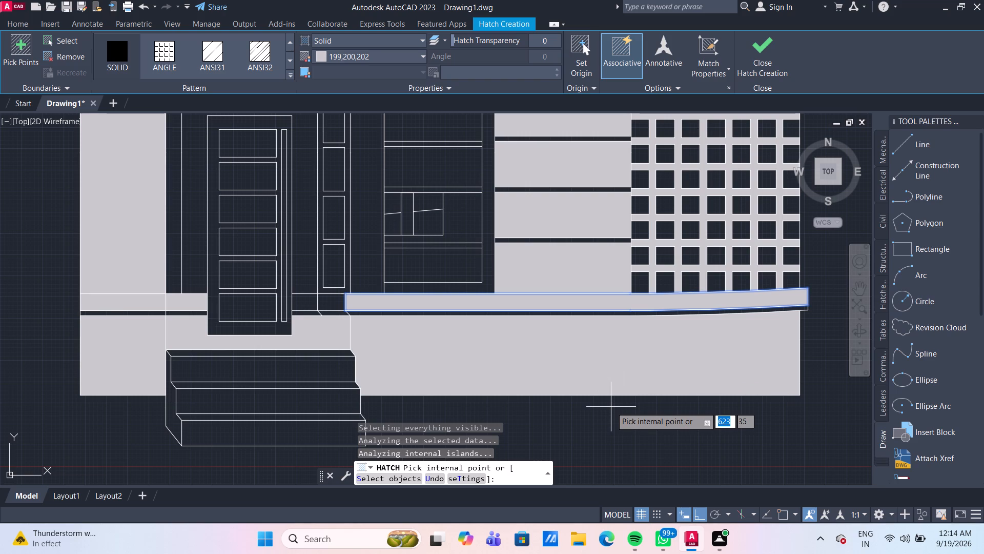
key("Escape")
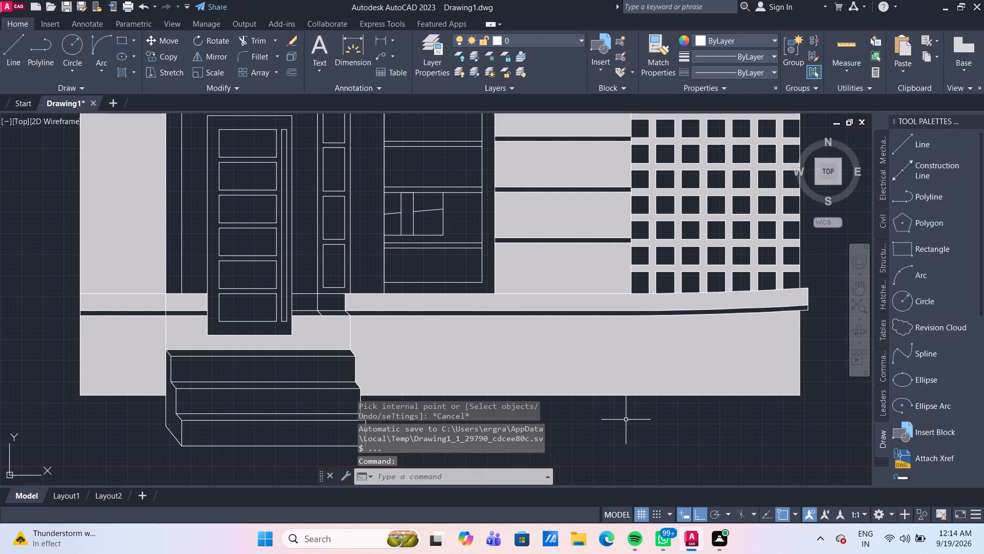
Hatch the slanted return between the two top parapets, including its cap, wall and slab band, in solid 147,149,152.
scroll(626, 420, "down", 2)
middle_click_drag(694, 433, 584, 452)
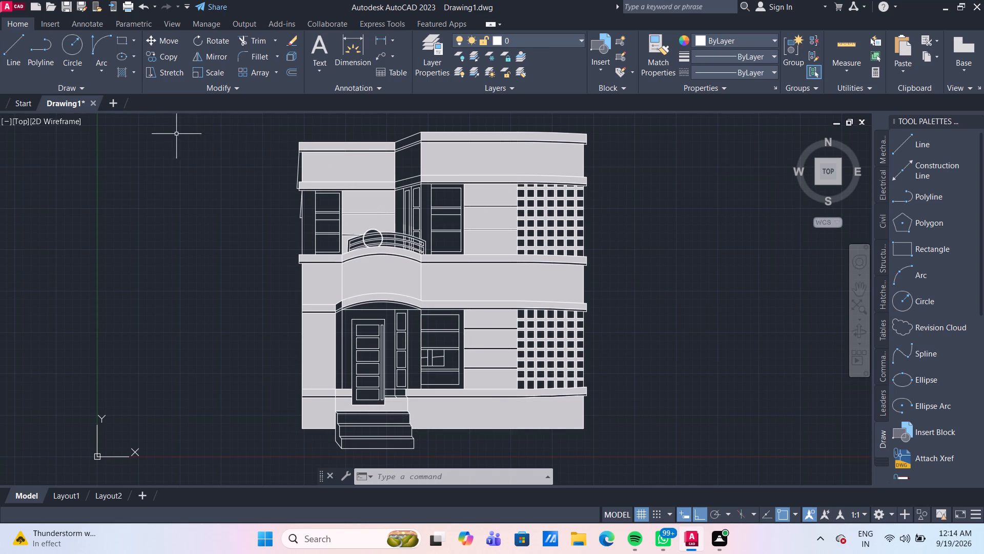
left_click(125, 75)
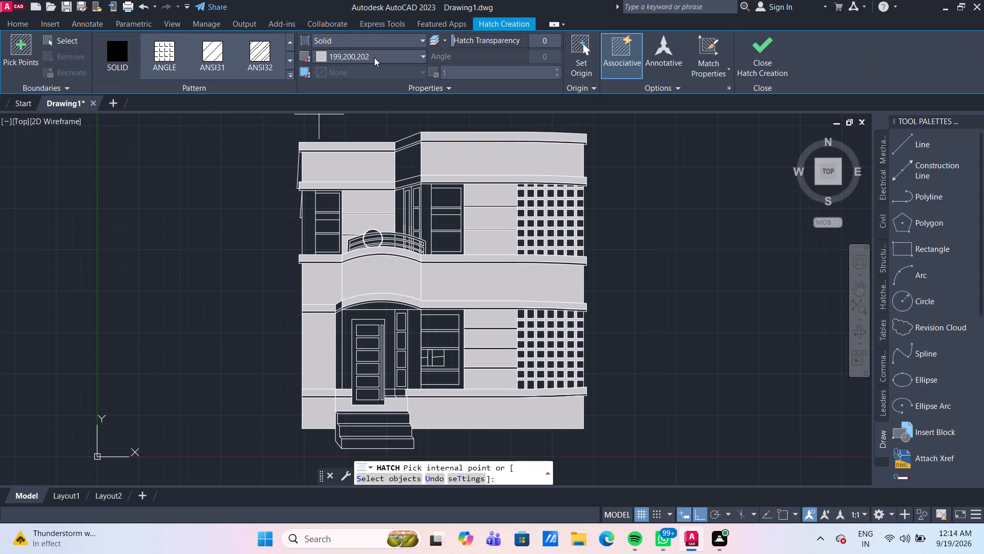
left_click(374, 57)
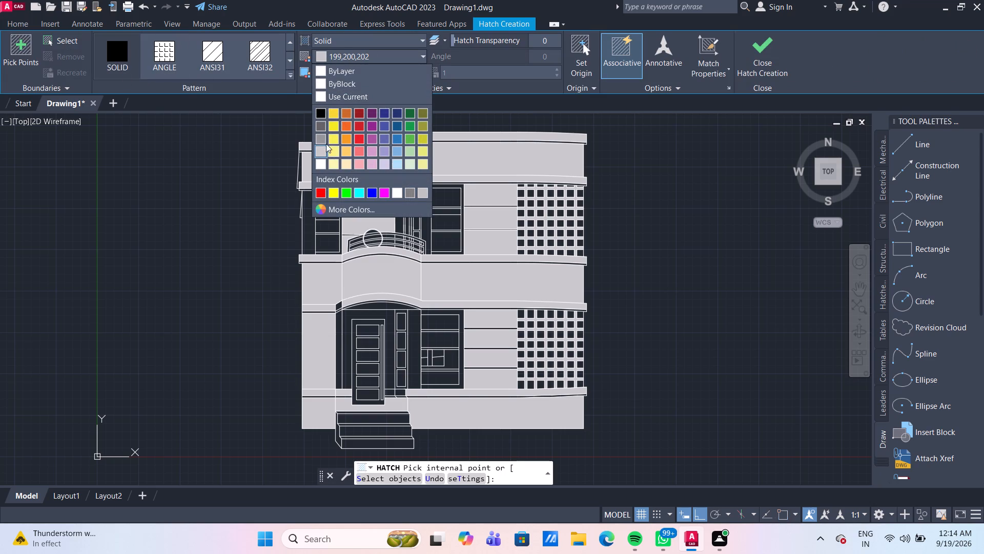
left_click(320, 138)
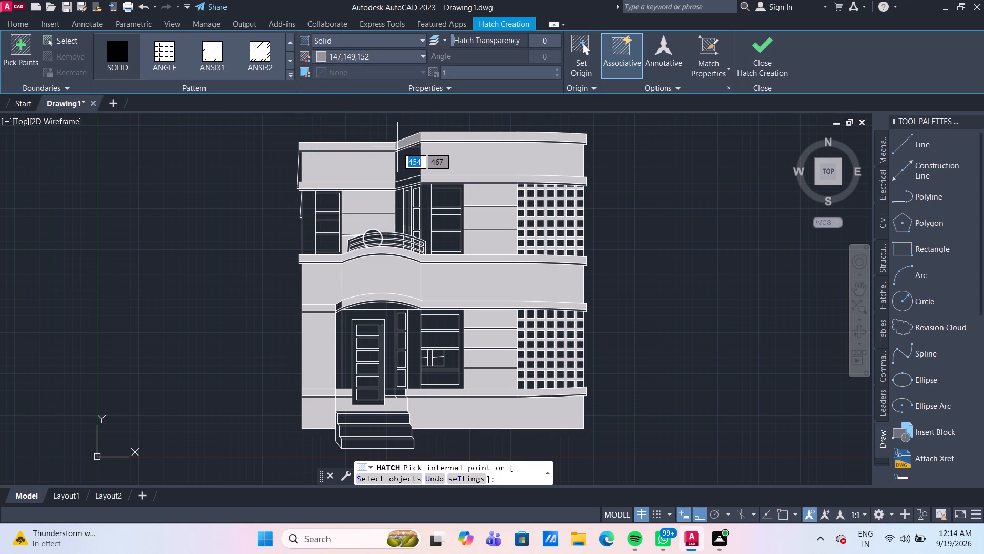
scroll(397, 147, "up", 1)
left_click(411, 136)
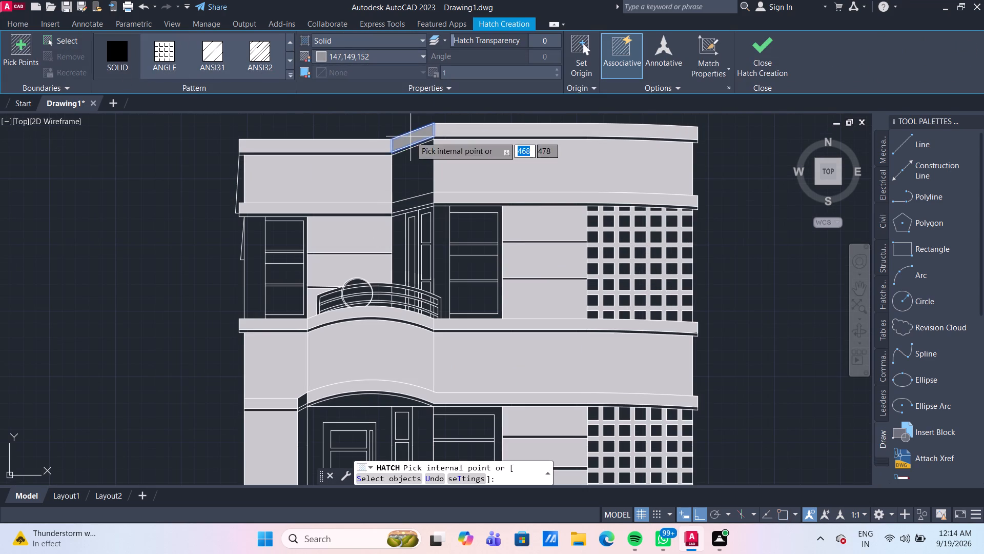
left_click(414, 180)
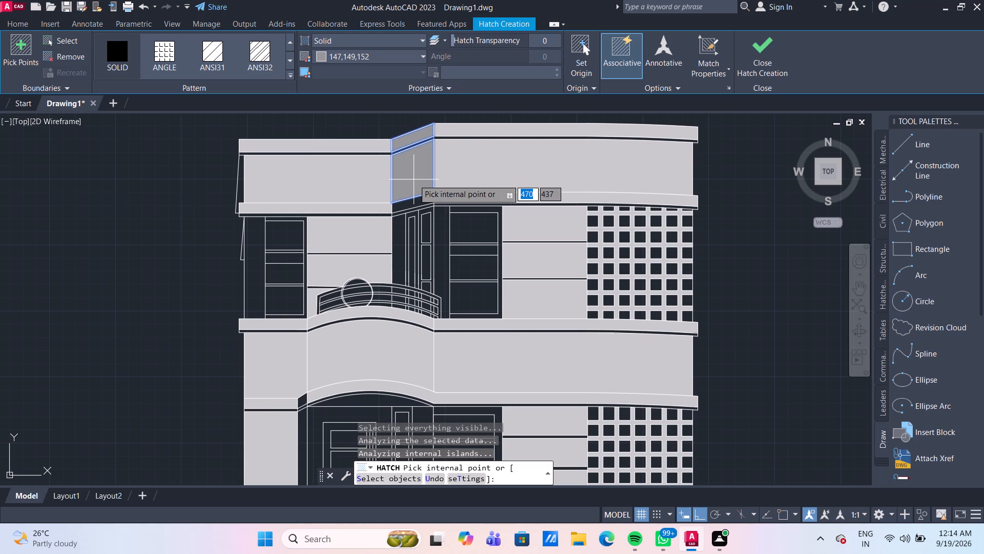
scroll(415, 202, "up", 2)
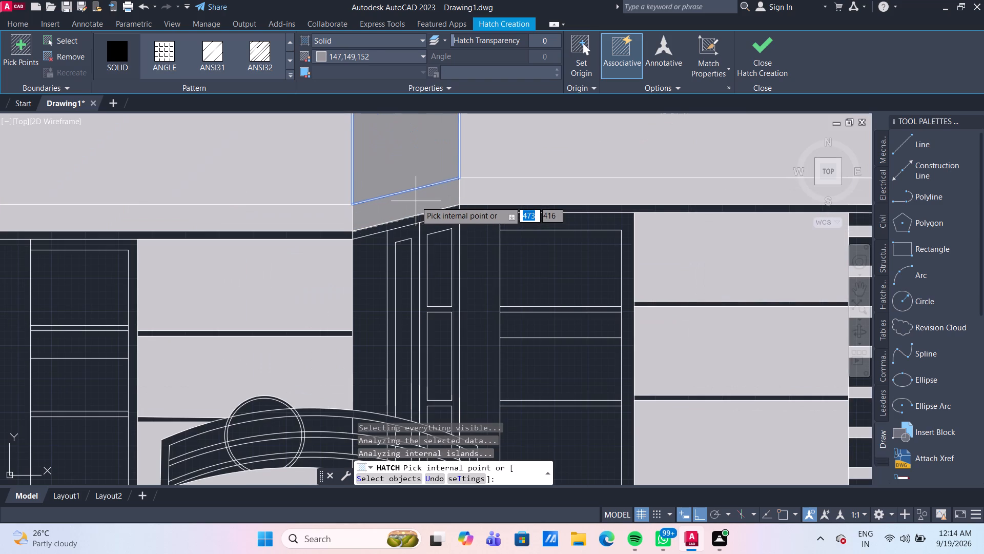
left_click(416, 201)
scroll(404, 248, "down", 2)
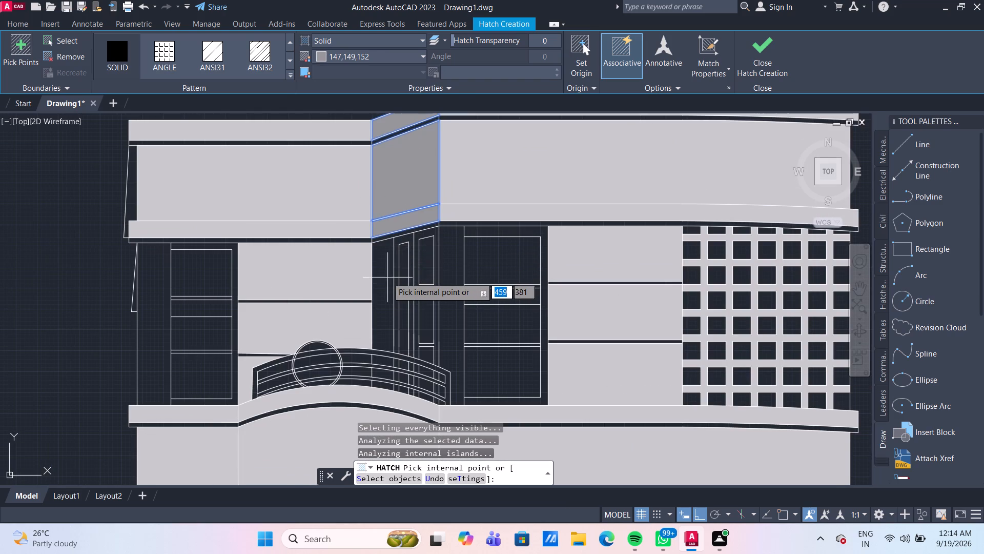
Hatch the upper-floor wall strip and adjoining slim window frame beneath the slanted return in solid 147,149,152.
left_click(387, 278)
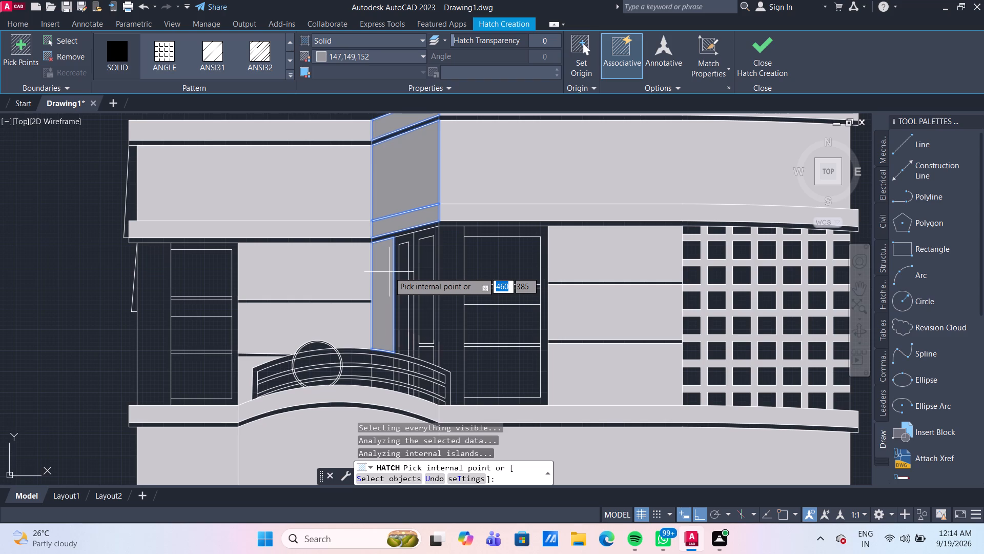
left_click(408, 239)
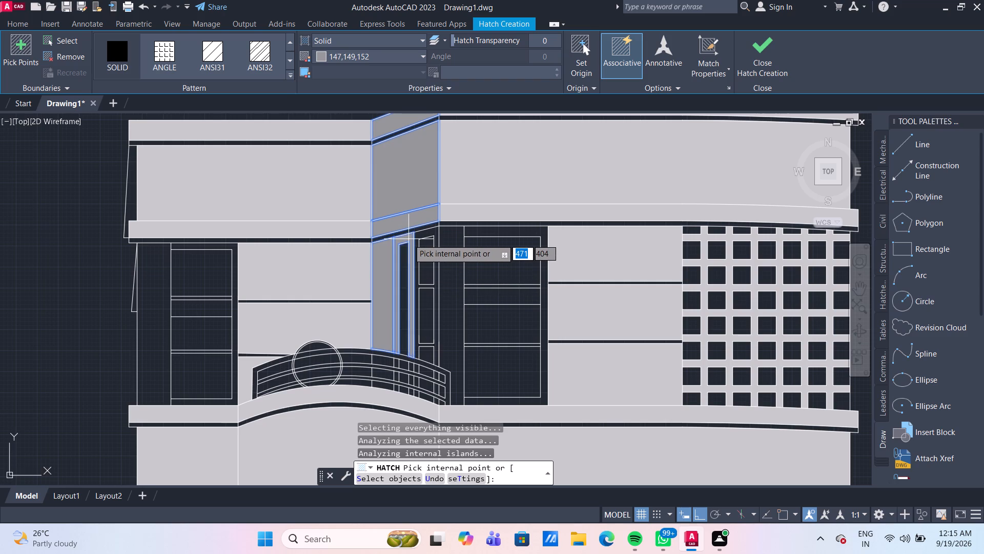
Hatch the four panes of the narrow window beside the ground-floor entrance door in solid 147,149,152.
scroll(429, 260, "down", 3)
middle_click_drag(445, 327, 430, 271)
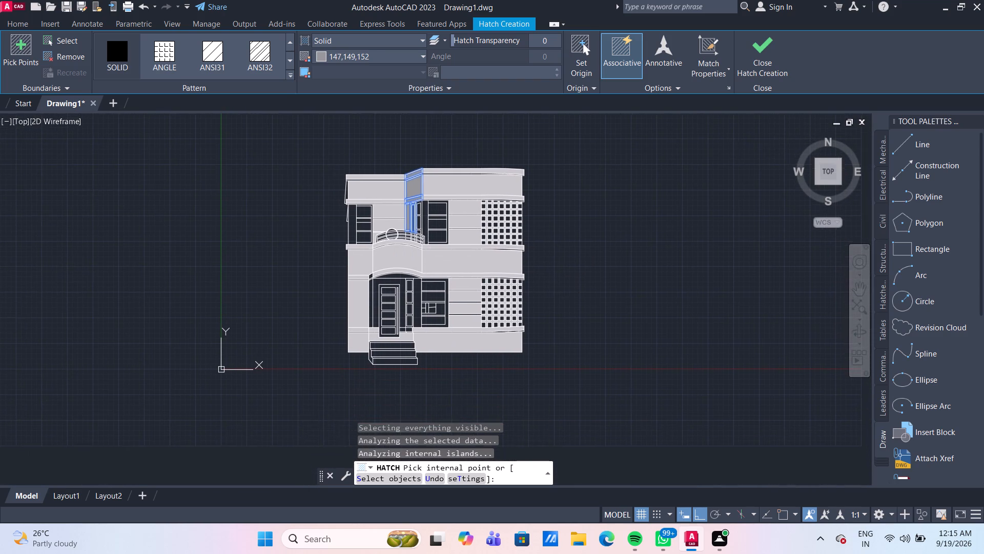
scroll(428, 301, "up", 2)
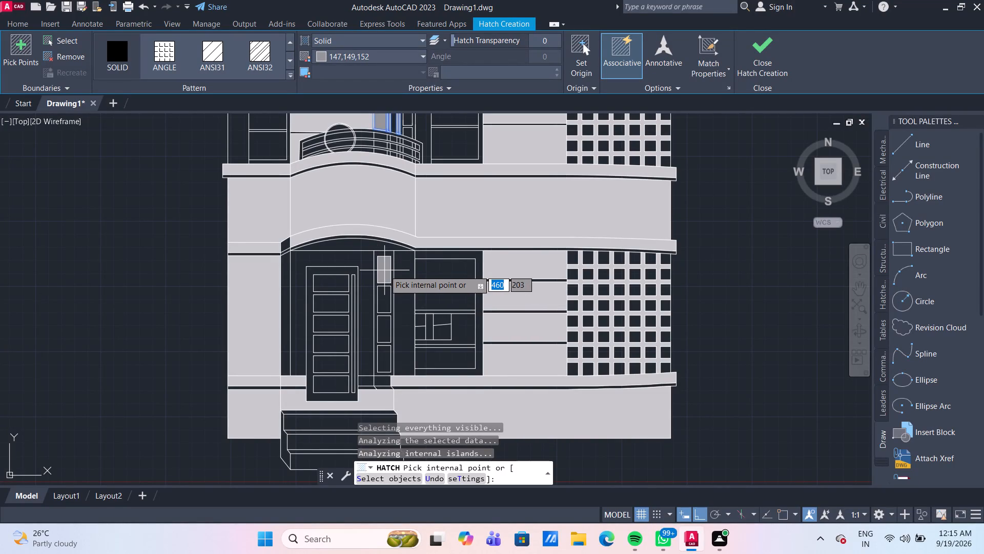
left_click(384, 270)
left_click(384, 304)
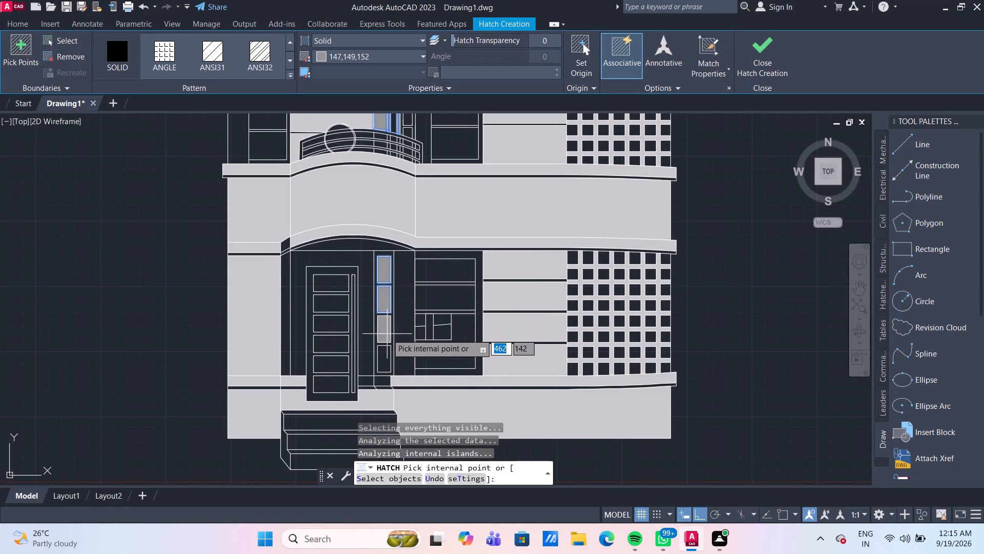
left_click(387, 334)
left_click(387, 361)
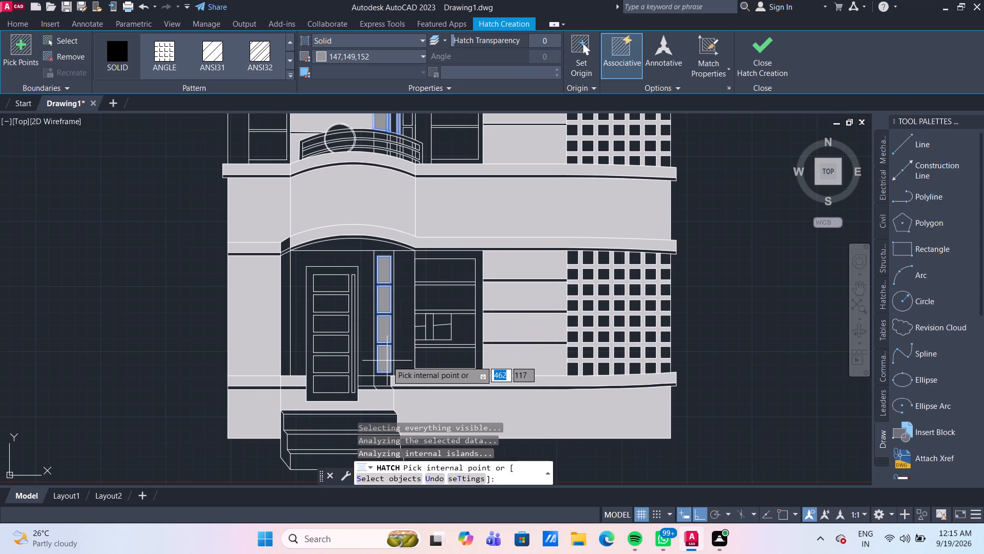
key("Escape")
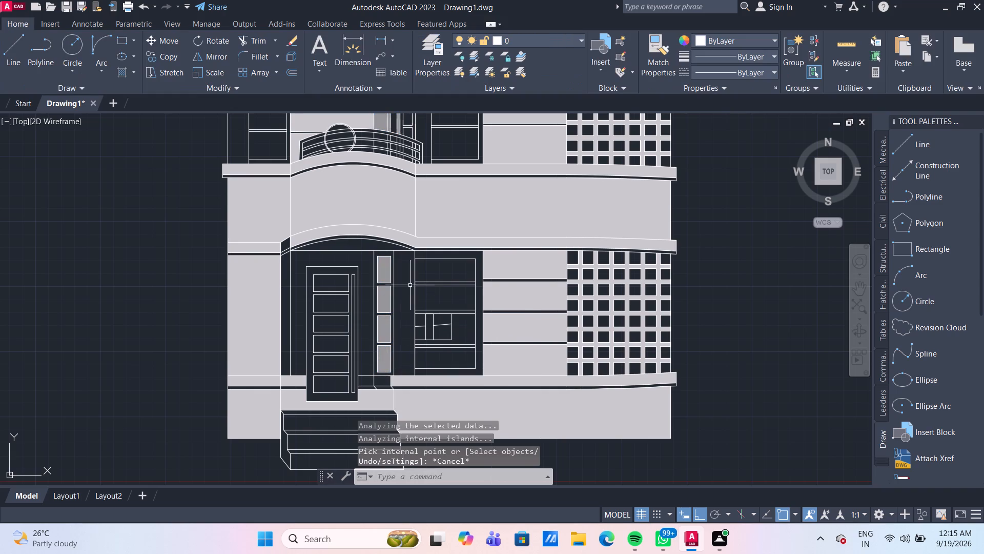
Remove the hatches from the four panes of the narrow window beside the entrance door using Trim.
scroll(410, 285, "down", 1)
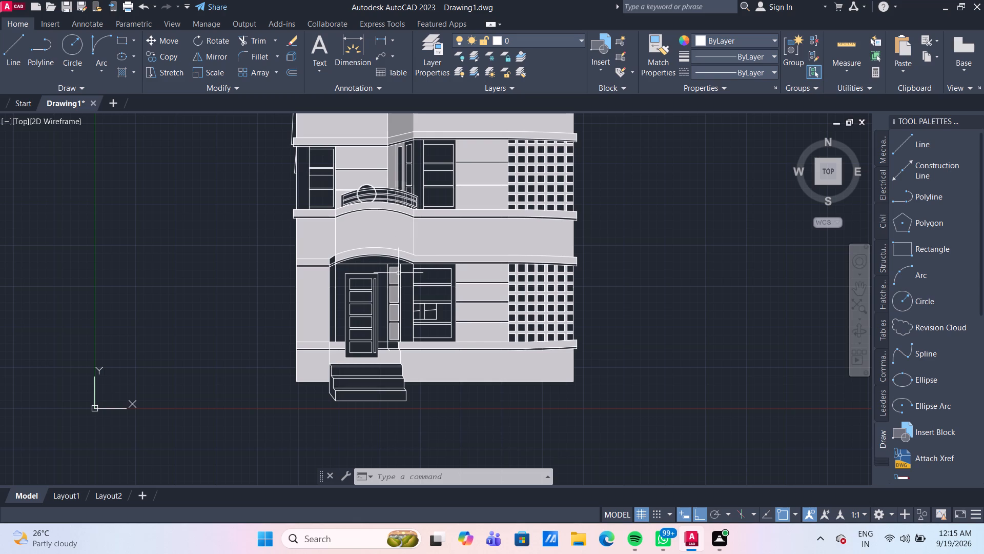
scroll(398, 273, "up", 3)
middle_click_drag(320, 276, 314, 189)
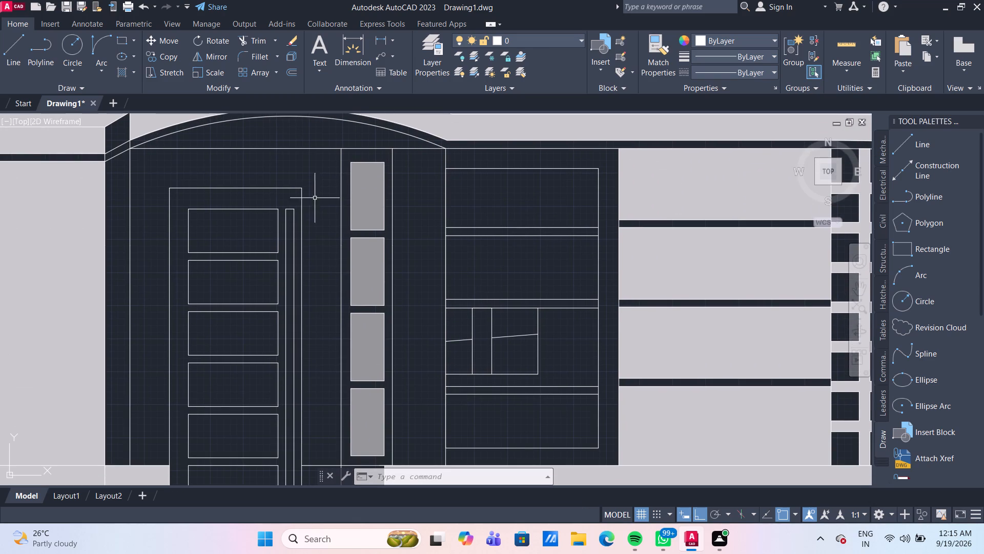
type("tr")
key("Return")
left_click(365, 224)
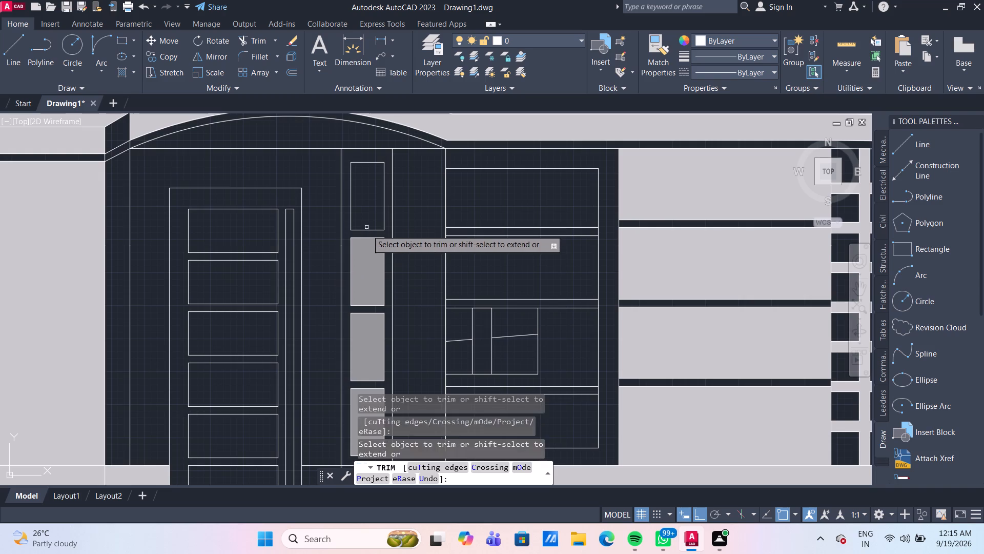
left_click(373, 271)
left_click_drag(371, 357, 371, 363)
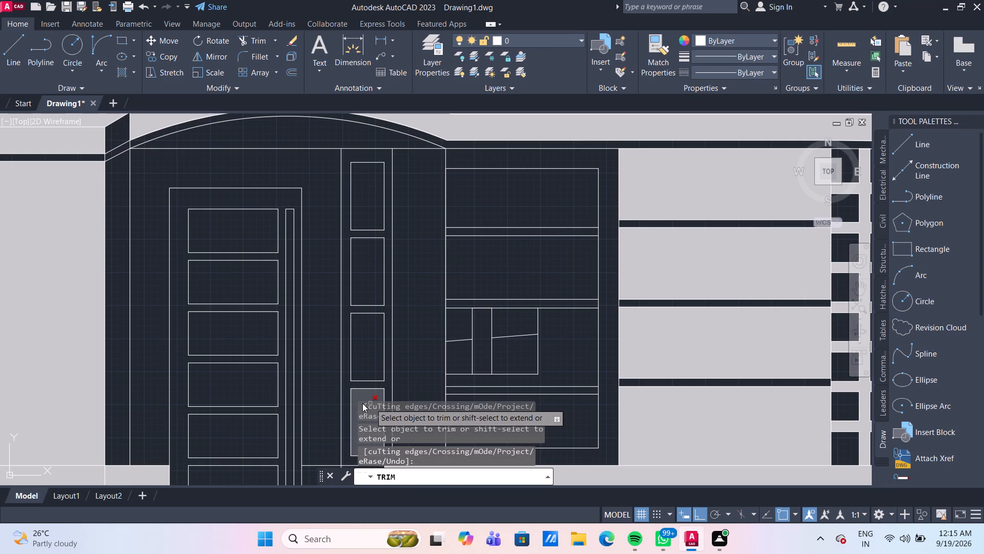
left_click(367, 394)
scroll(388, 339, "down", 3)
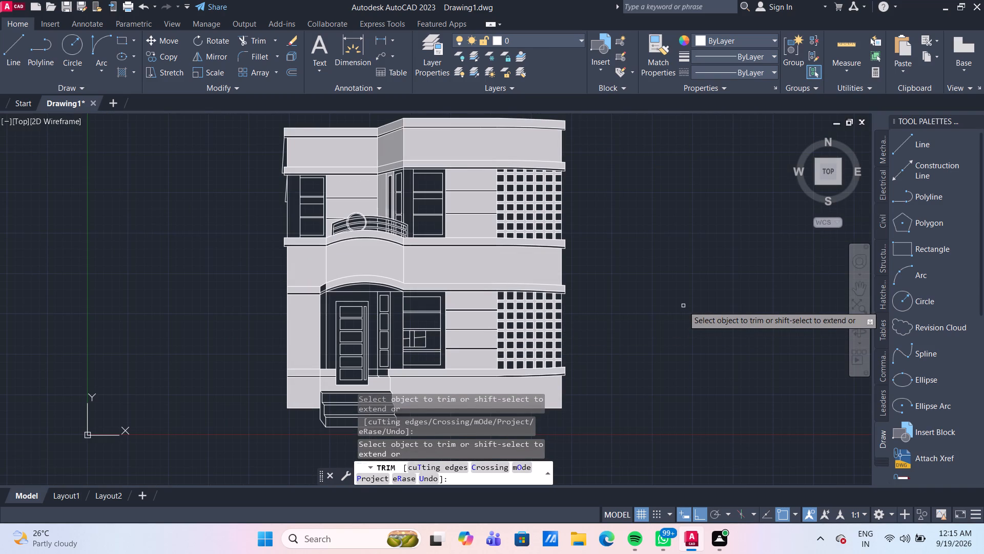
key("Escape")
Hatch the slanted slab end beside the entrance arch and the tall recessed wall strip below it in solid 147,149,152.
middle_click_drag(680, 304, 667, 264)
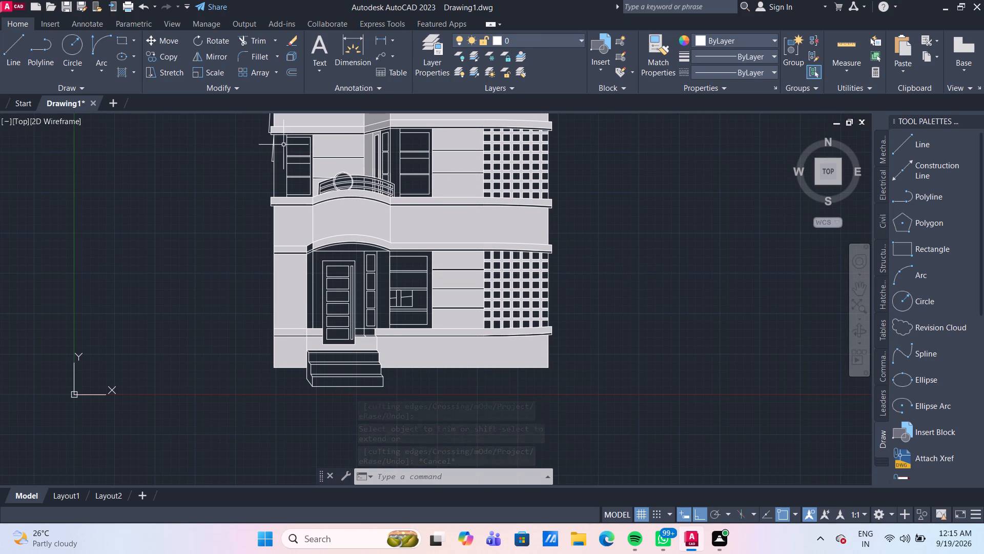
left_click(125, 74)
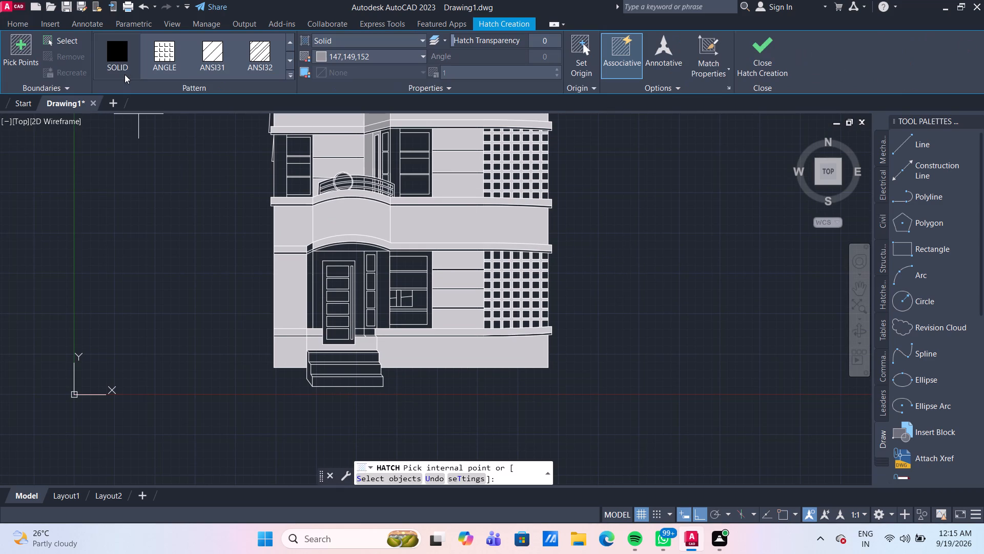
scroll(306, 241, "up", 3)
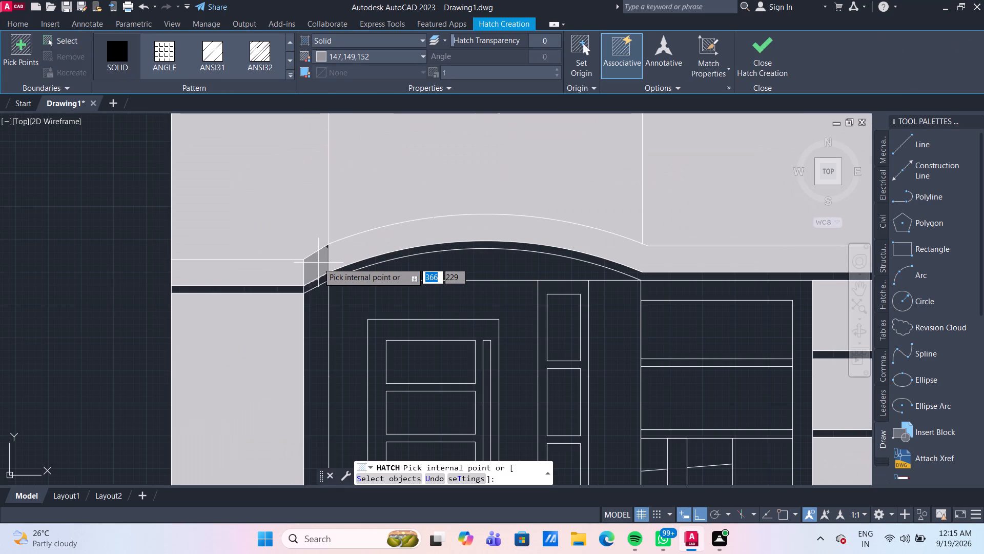
scroll(319, 258, "up", 2)
left_click(323, 253)
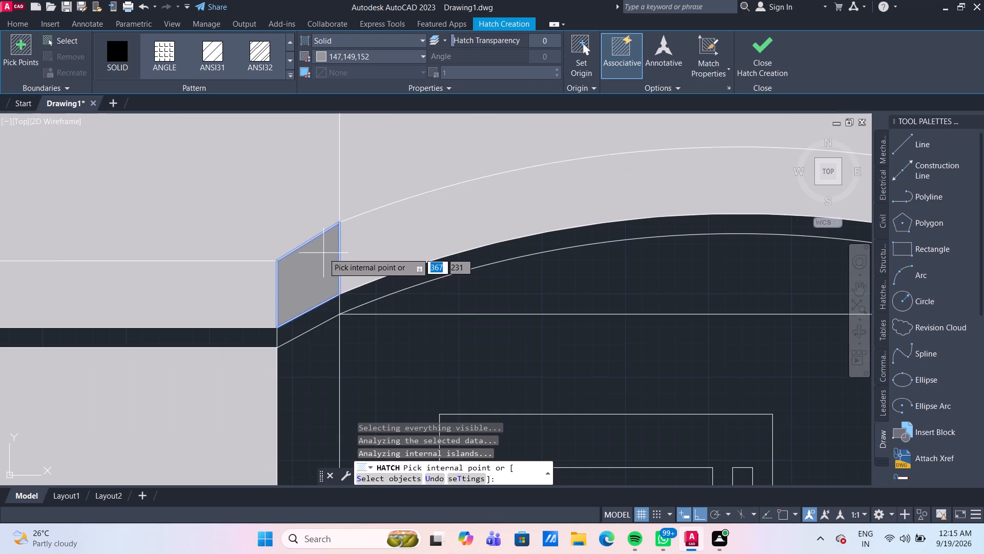
scroll(317, 332, "down", 2)
left_click(315, 350)
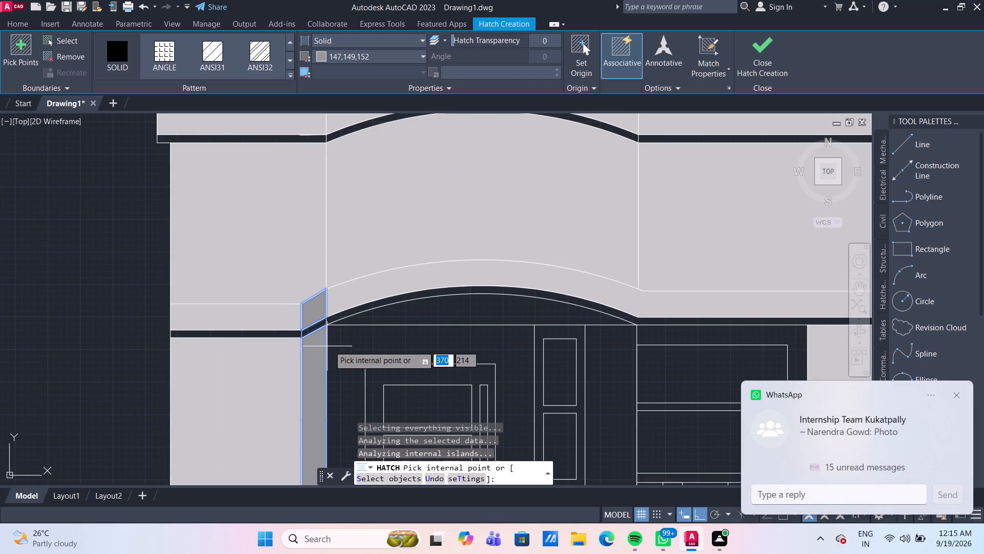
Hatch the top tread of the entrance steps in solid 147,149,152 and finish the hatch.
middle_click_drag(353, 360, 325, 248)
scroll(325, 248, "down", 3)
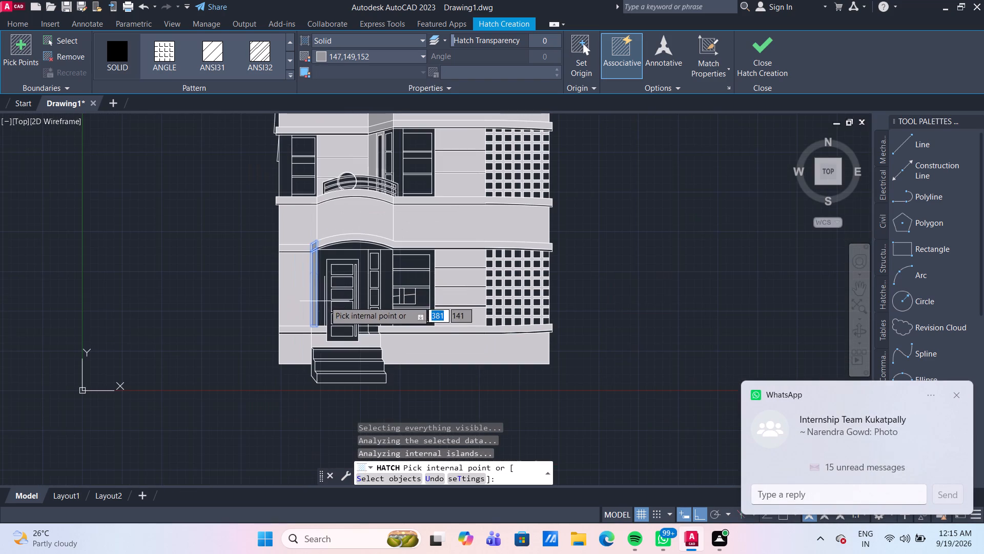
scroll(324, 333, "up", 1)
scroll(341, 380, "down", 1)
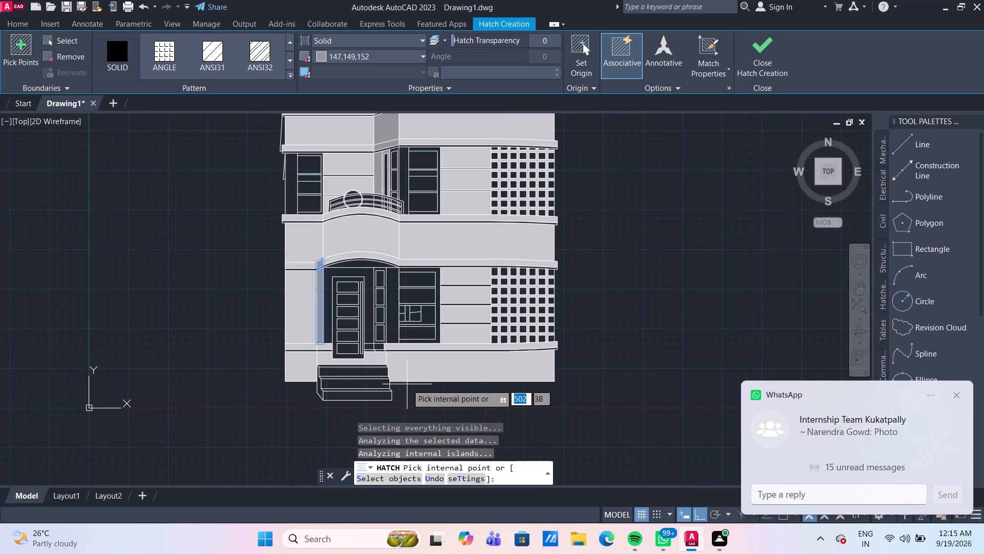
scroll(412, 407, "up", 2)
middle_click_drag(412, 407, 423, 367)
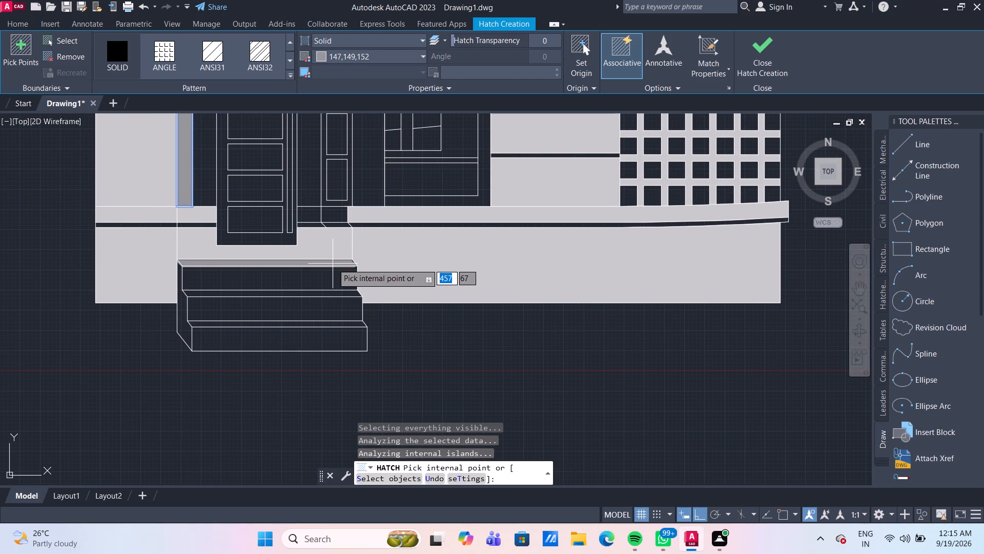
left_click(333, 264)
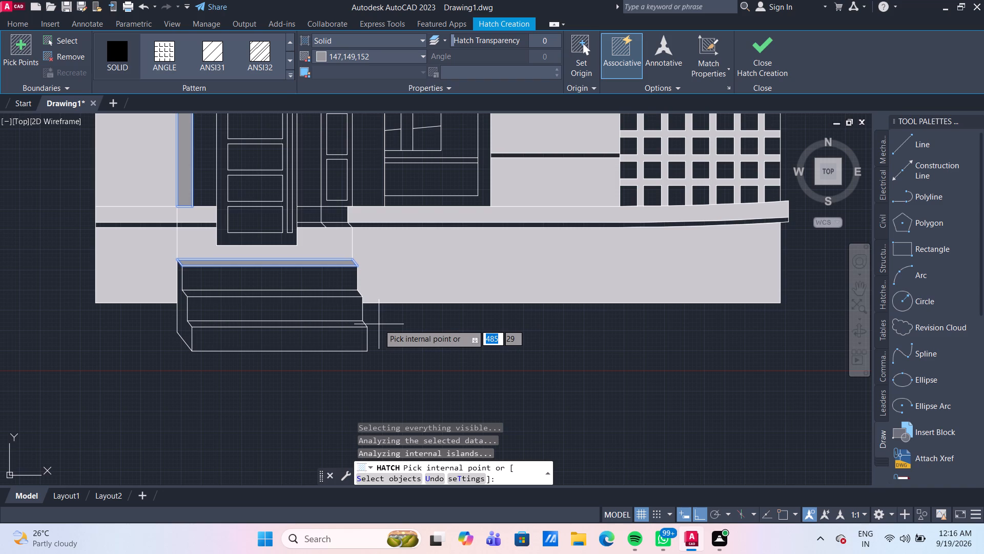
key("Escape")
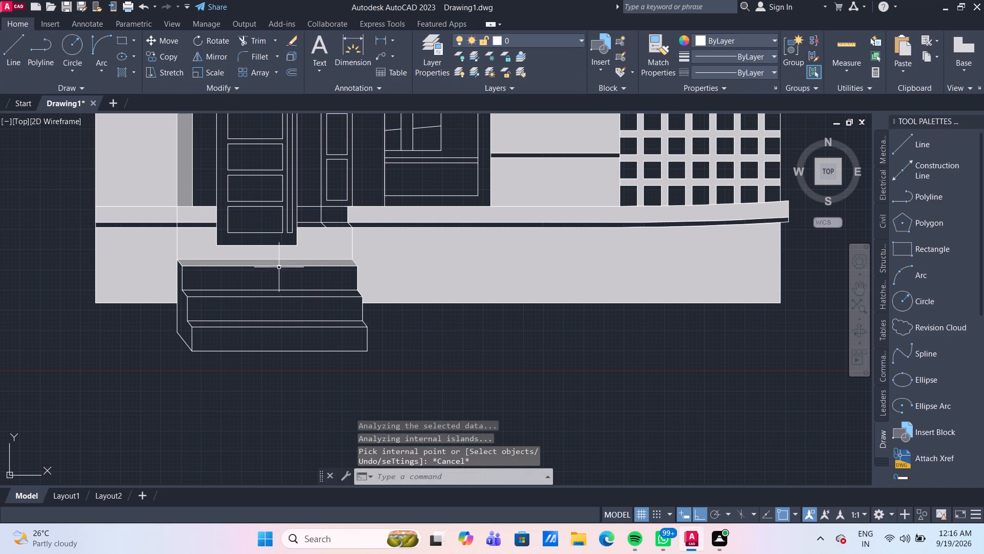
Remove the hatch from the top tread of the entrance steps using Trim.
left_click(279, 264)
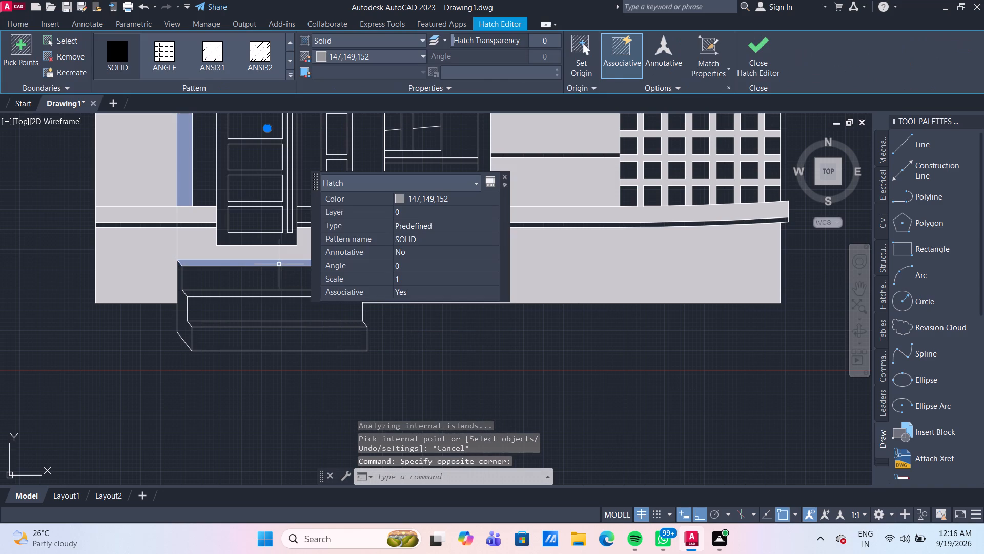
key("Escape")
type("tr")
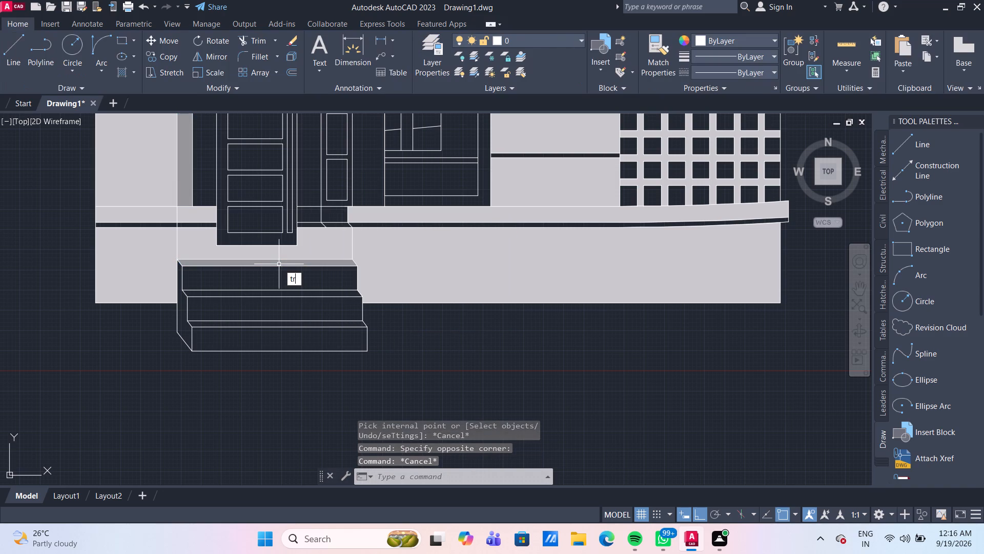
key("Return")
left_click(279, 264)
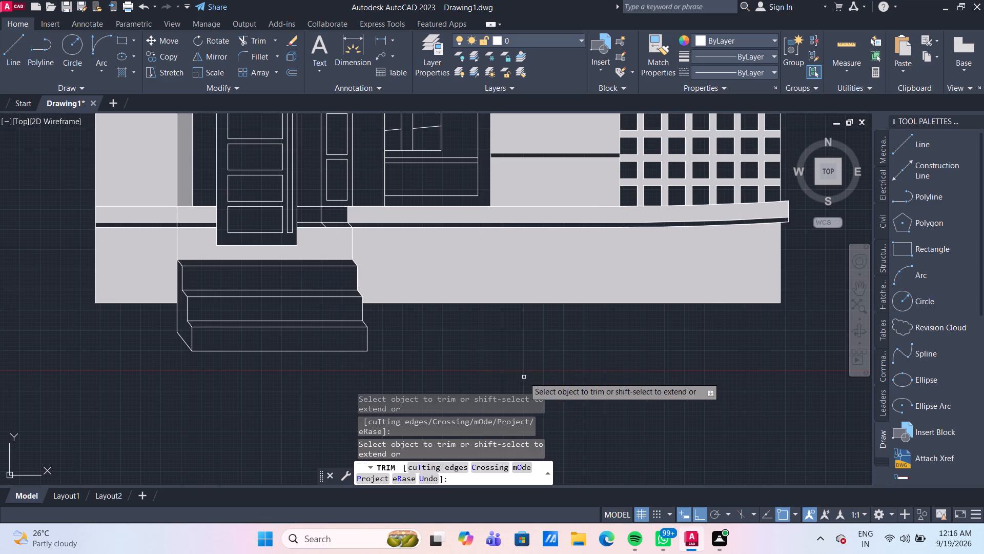
Hatch the front faces of the three entrance steps in solid 147,149,152 and finish the hatch.
scroll(524, 377, "down", 1)
middle_click_drag(524, 377, 498, 308)
scroll(498, 308, "down", 1)
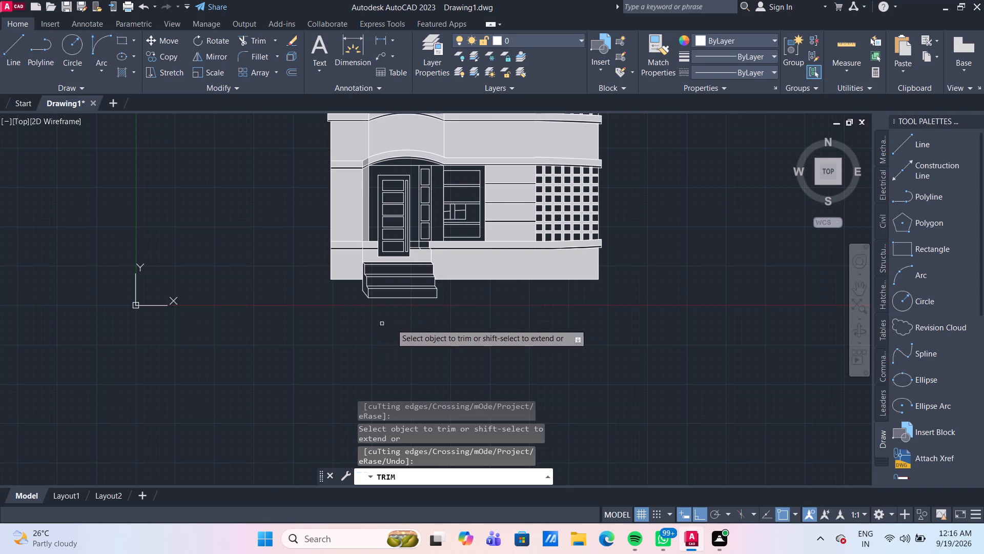
scroll(414, 305, "up", 1)
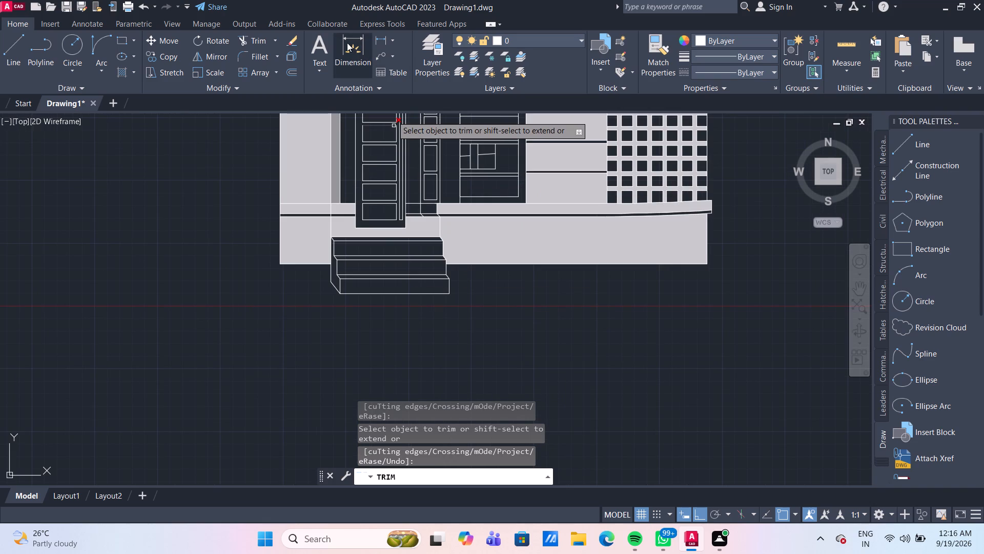
left_click(127, 75)
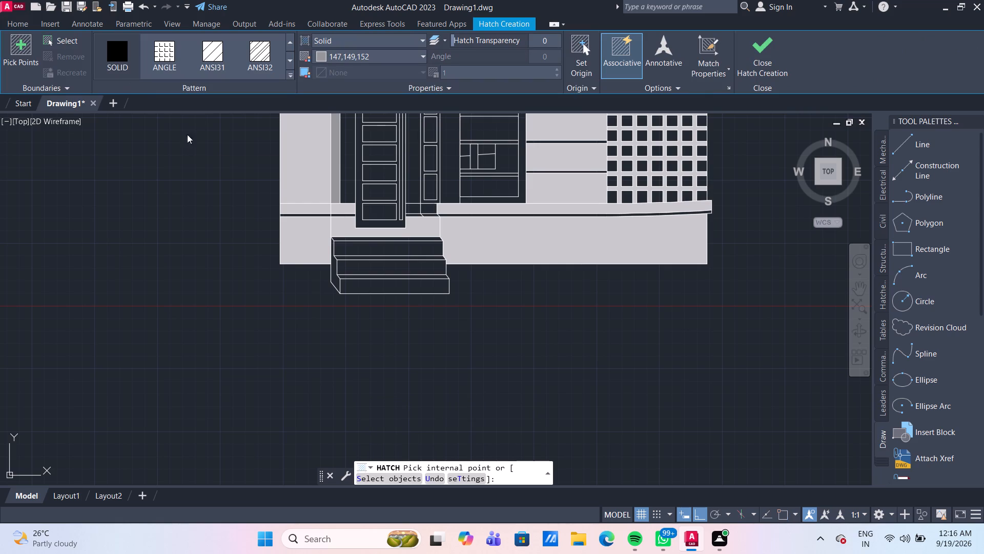
left_click(393, 287)
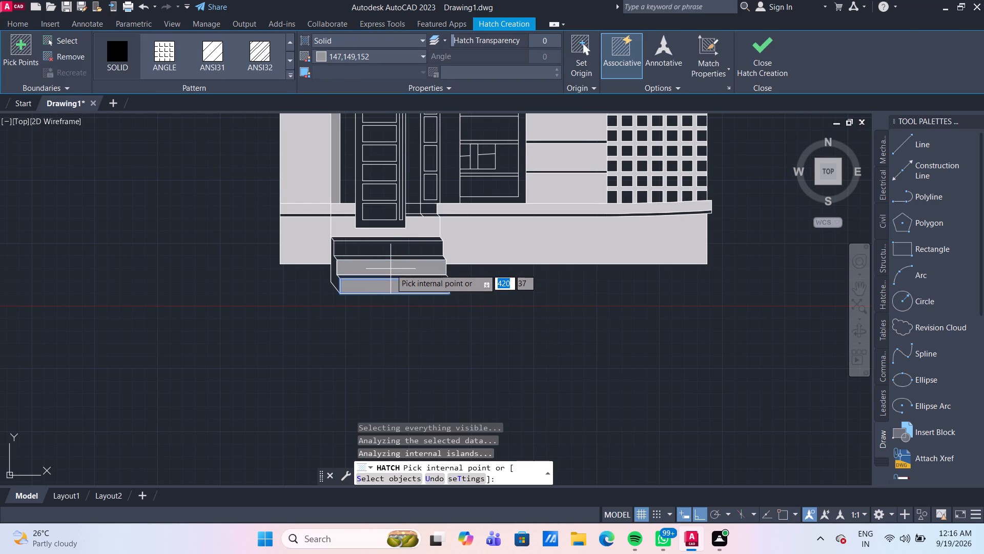
left_click(391, 269)
left_click(395, 244)
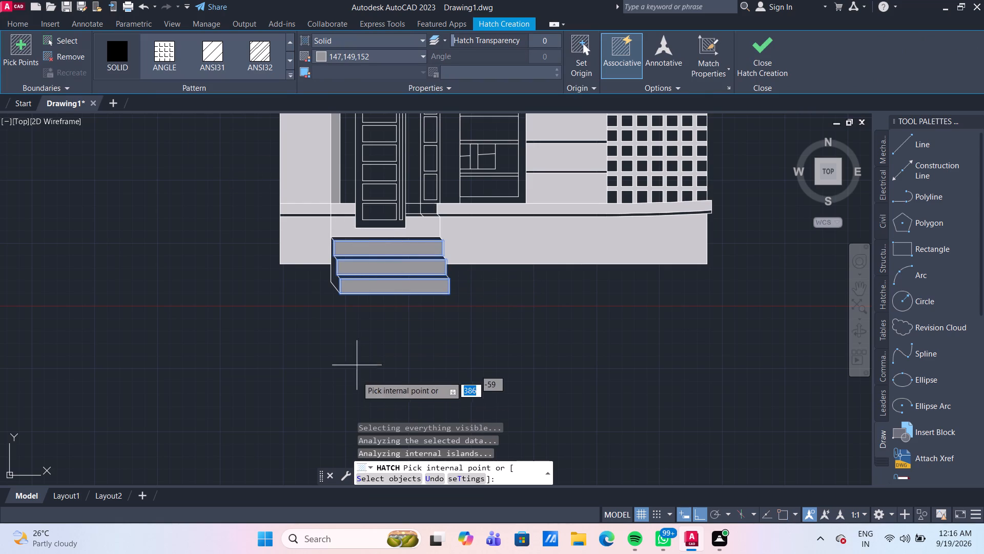
key("Escape")
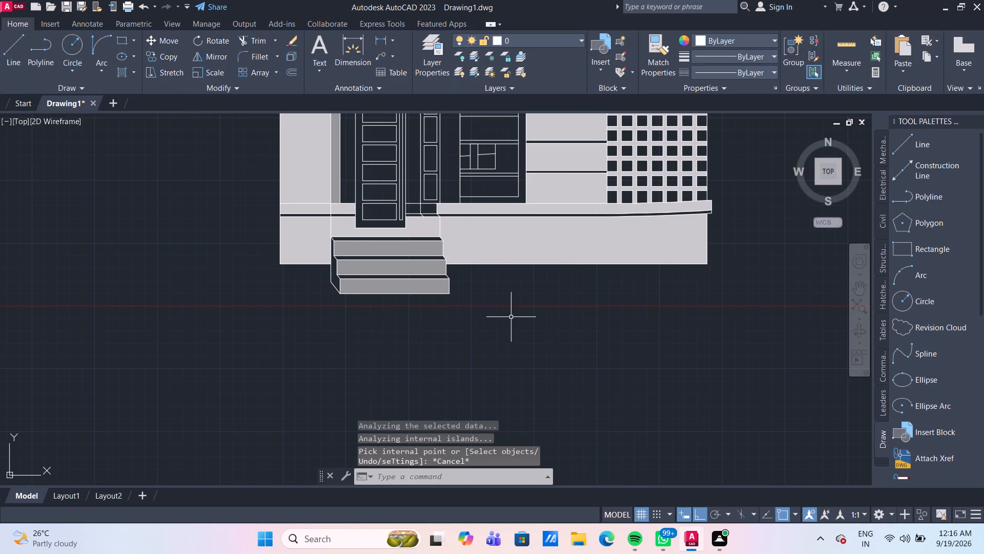
Hatch the three treads of the entrance steps in solid 255,255,255 and finish the hatch.
middle_click_drag(511, 317, 442, 323)
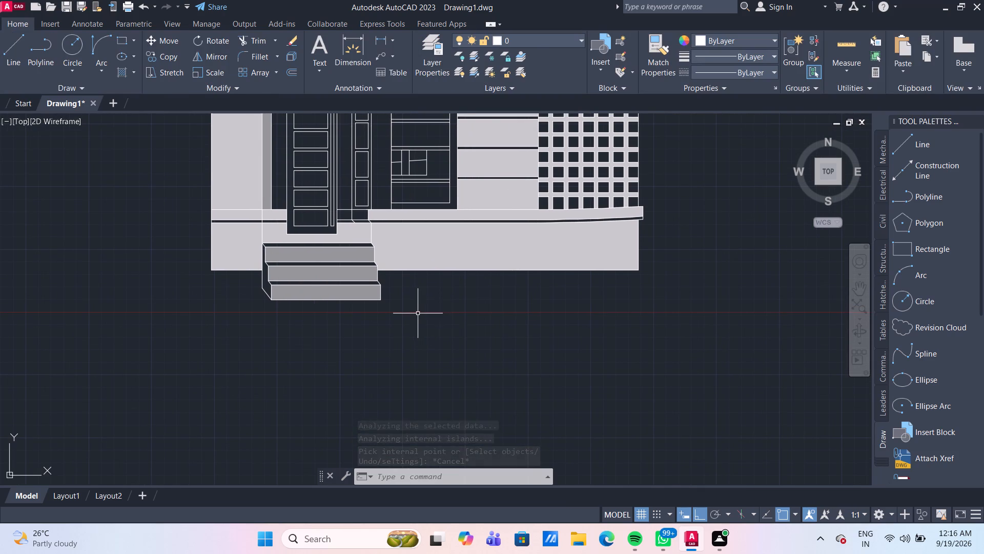
scroll(418, 313, "up", 1)
middle_click_drag(418, 313, 445, 349)
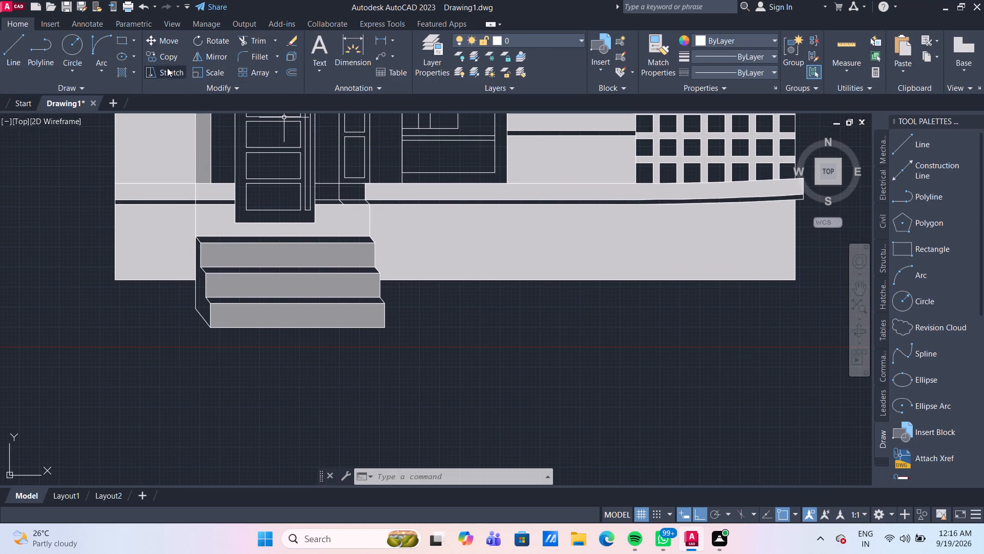
left_click(128, 73)
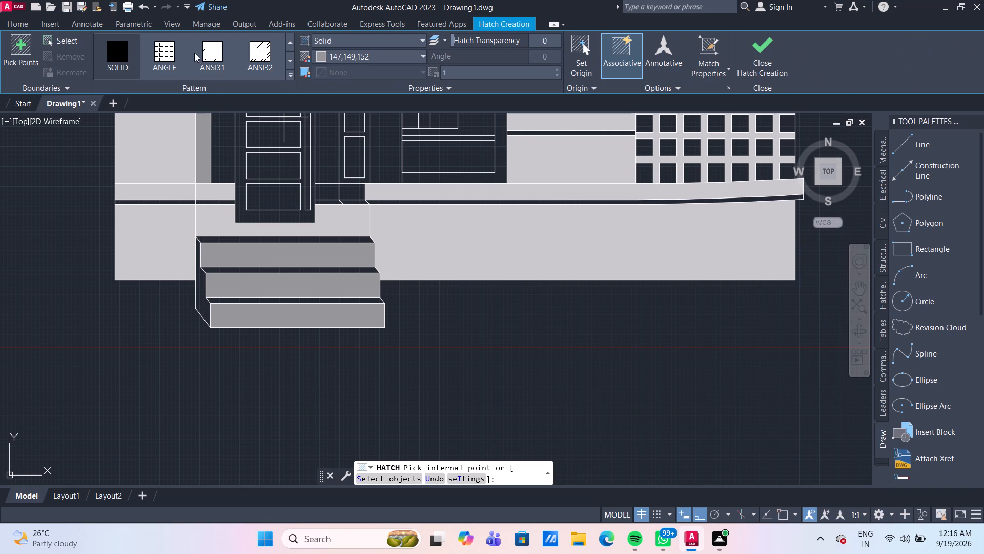
left_click(115, 52)
left_click(380, 54)
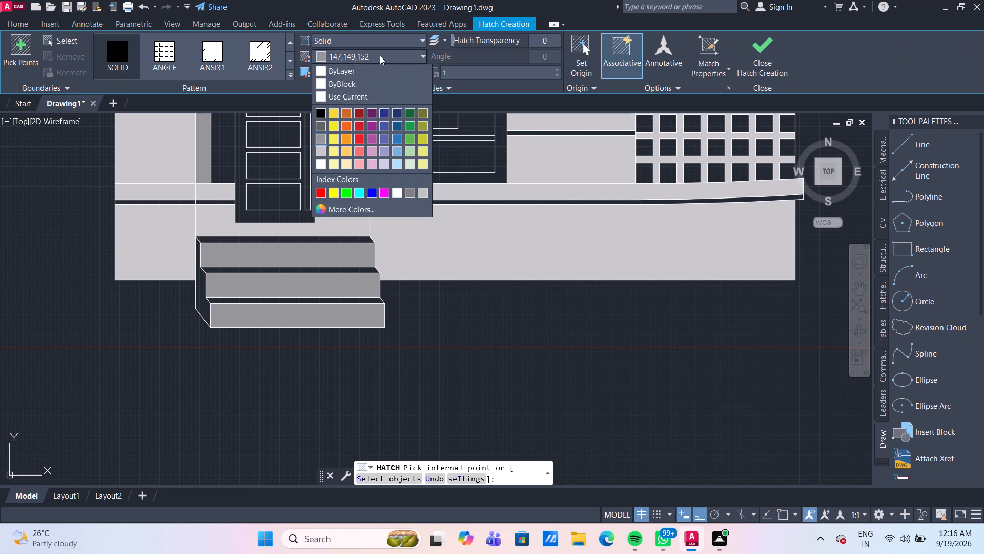
left_click(325, 165)
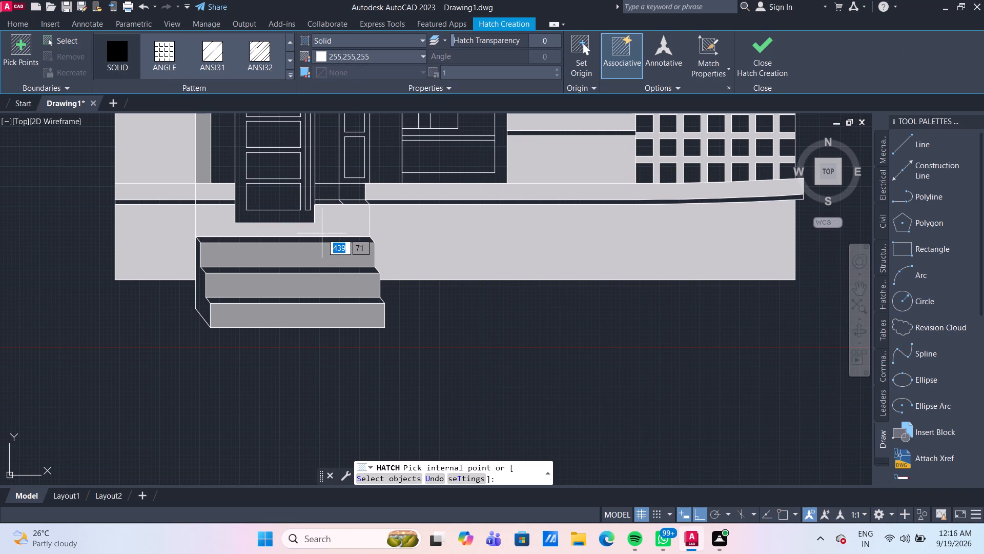
left_click(322, 238)
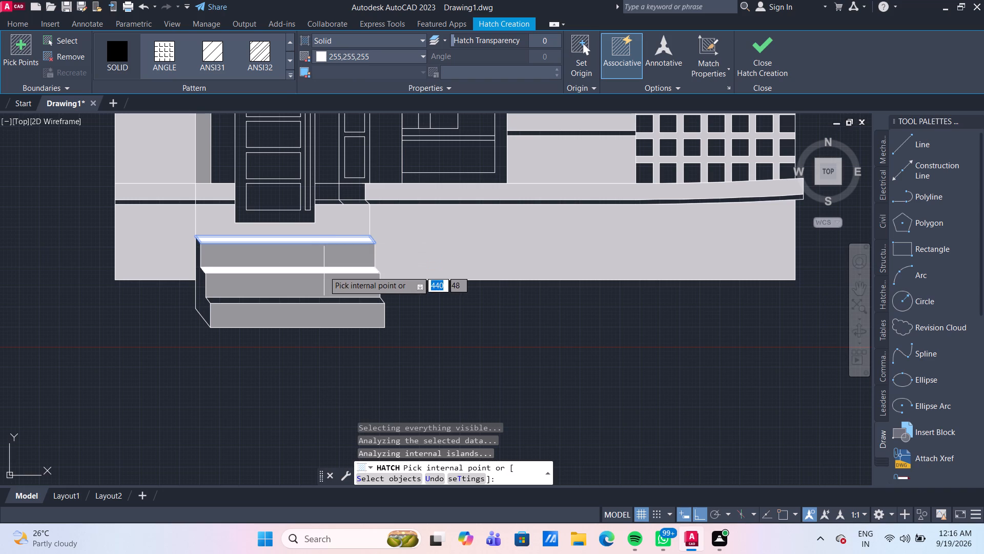
left_click(324, 271)
left_click(324, 299)
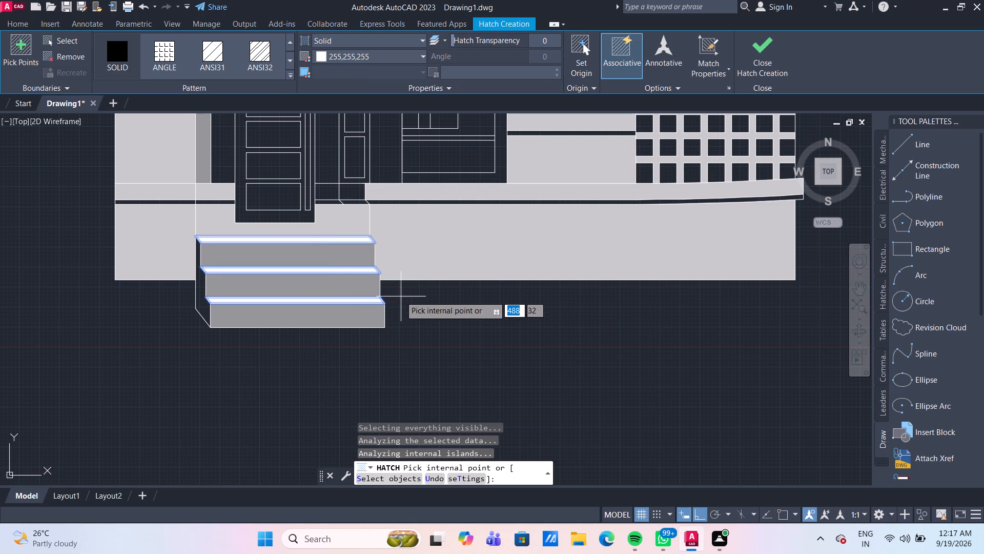
key("Escape")
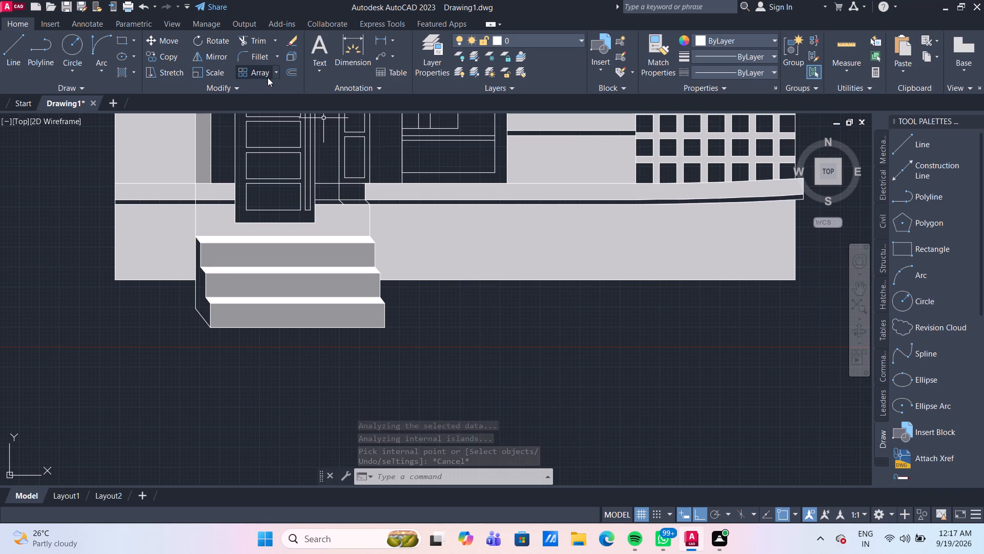
Hatch the slanted side face of the entrance steps in solid 99,100,102.
scroll(353, 230, "down", 2)
middle_click_drag(445, 317, 445, 317)
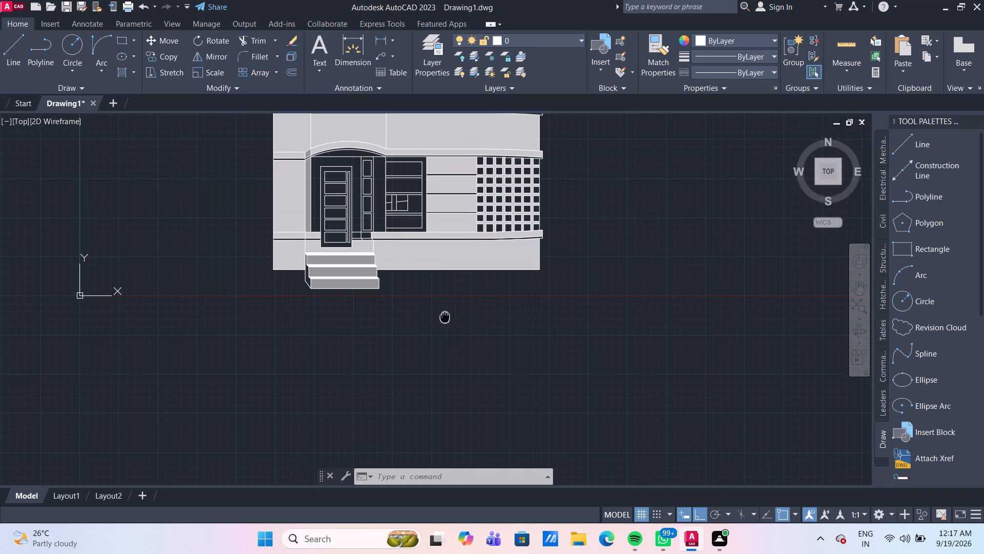
middle_click_drag(445, 317, 409, 352)
scroll(215, 323, "up", 2)
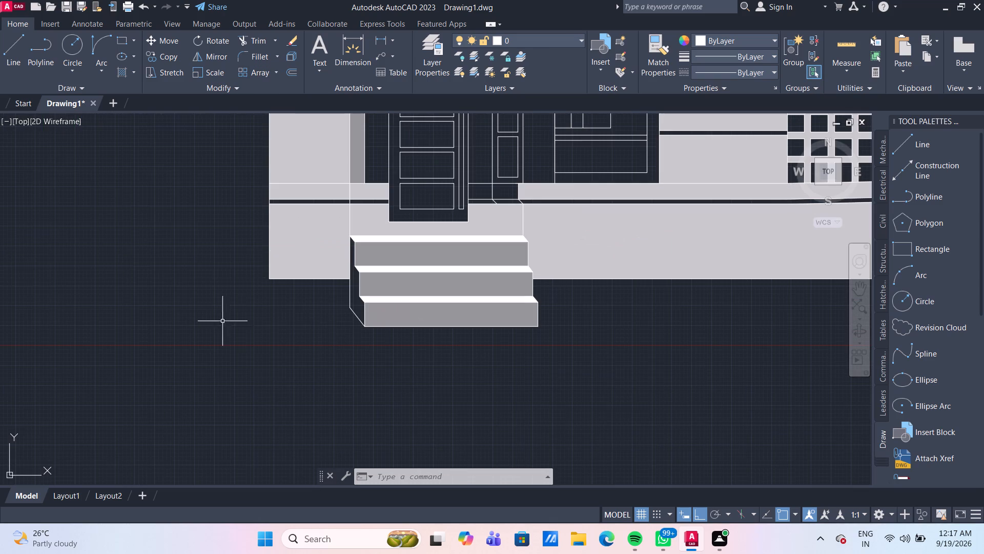
scroll(358, 312, "up", 2)
middle_click_drag(332, 289, 238, 312)
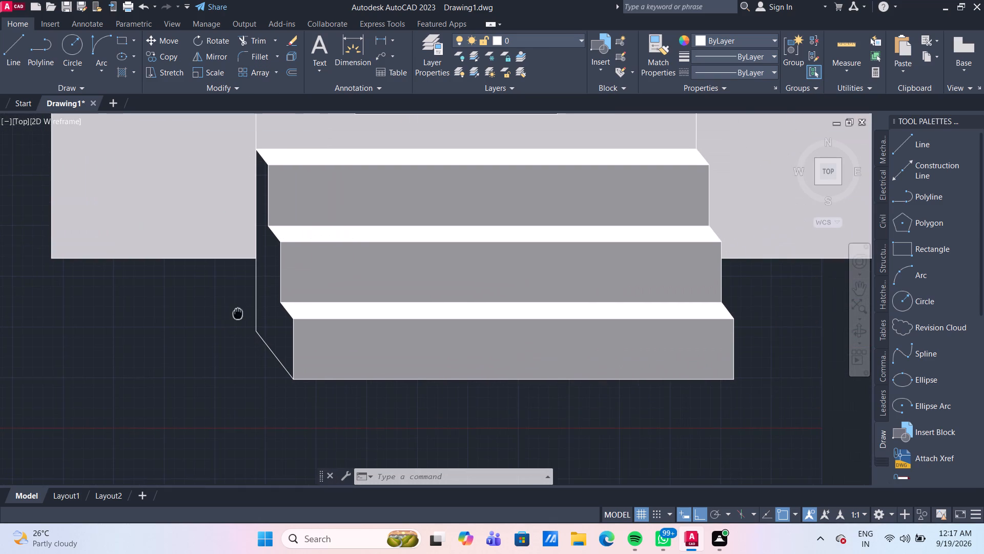
middle_click_drag(238, 312, 233, 292)
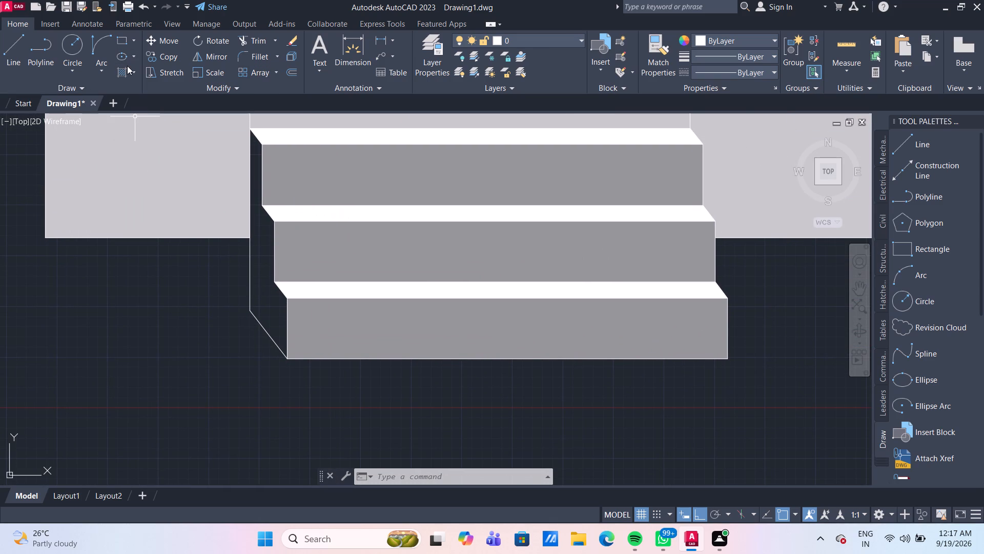
left_click(126, 70)
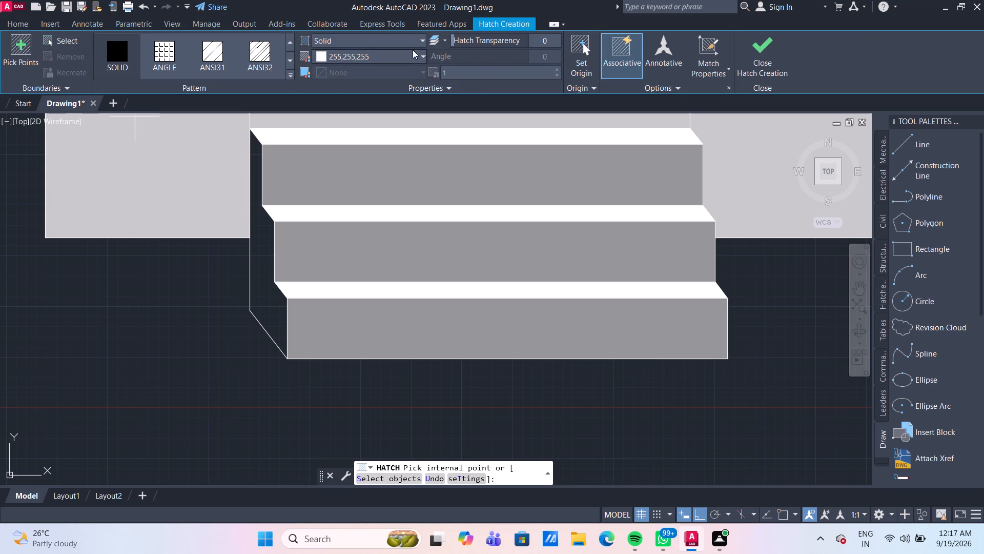
left_click(412, 57)
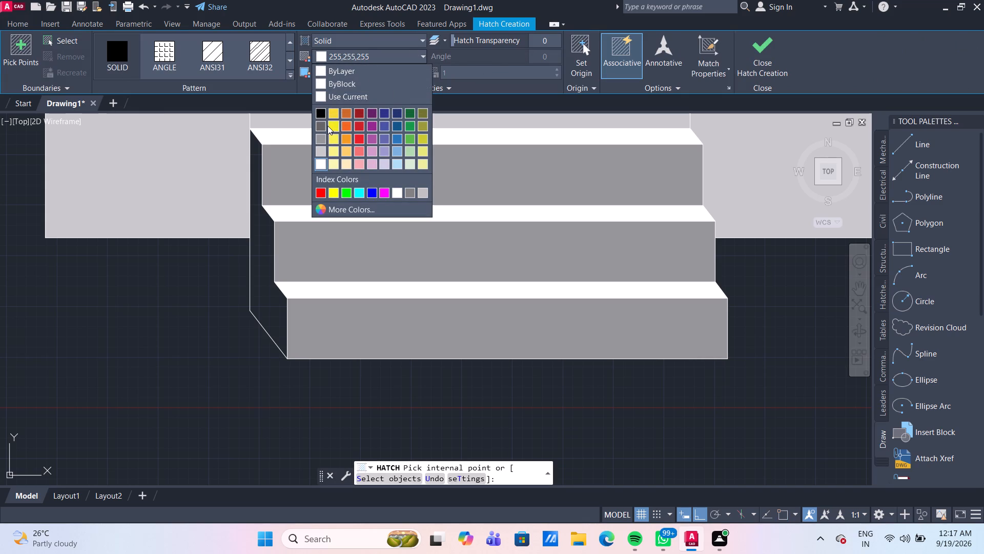
left_click(323, 125)
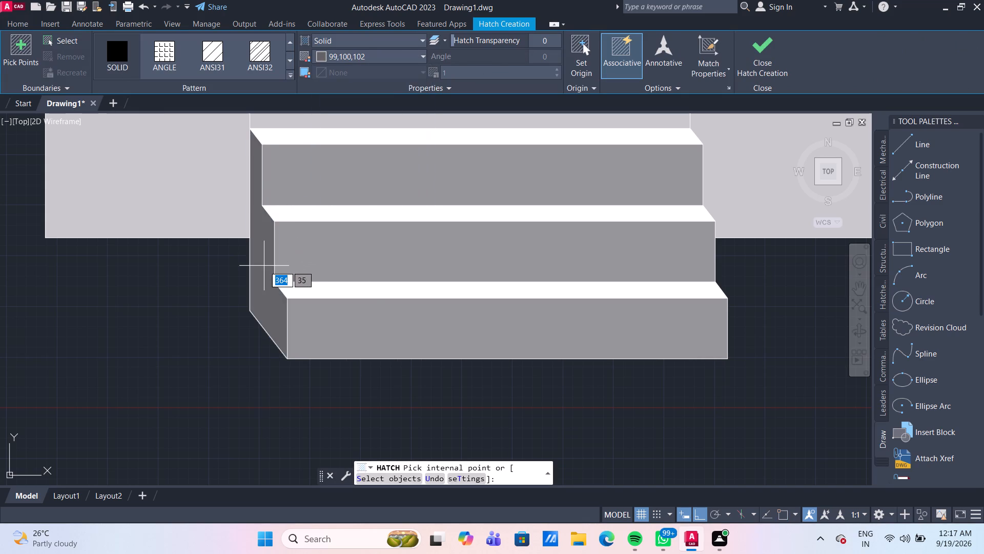
left_click(264, 266)
Hatch the two lower panes of both upper-floor windows in solid 99,100,102 and finish the hatch.
scroll(350, 331, "down", 2)
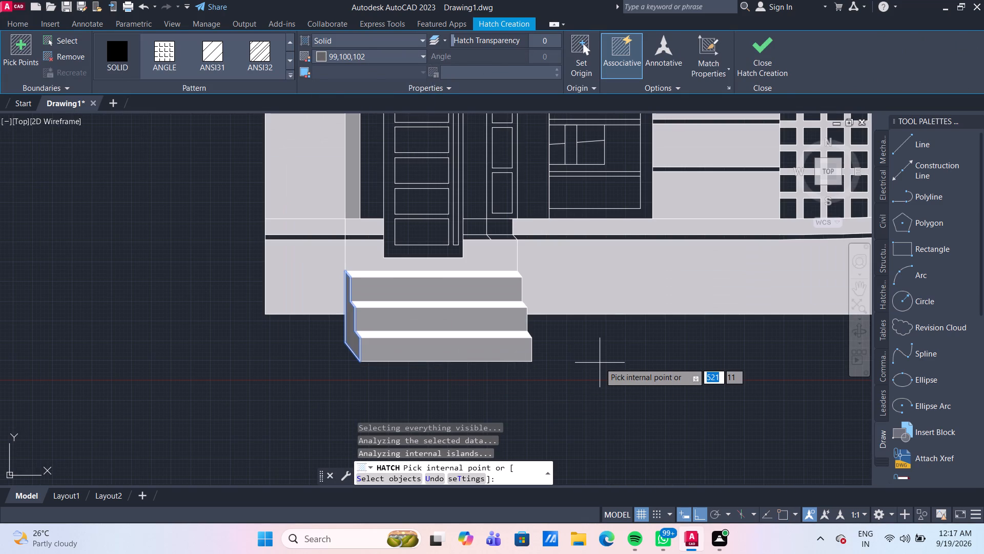
scroll(600, 363, "down", 1)
middle_click_drag(600, 363, 485, 408)
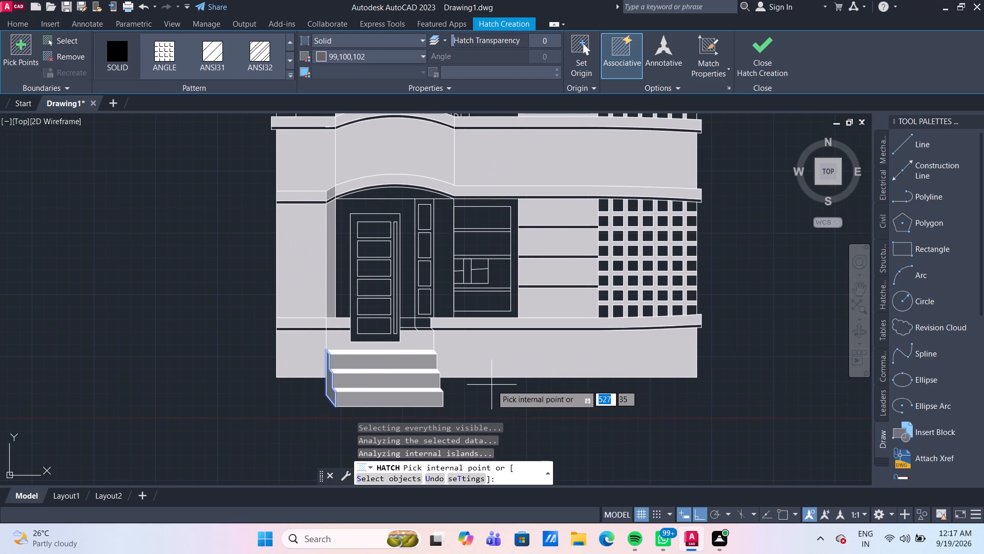
scroll(503, 223, "down", 1)
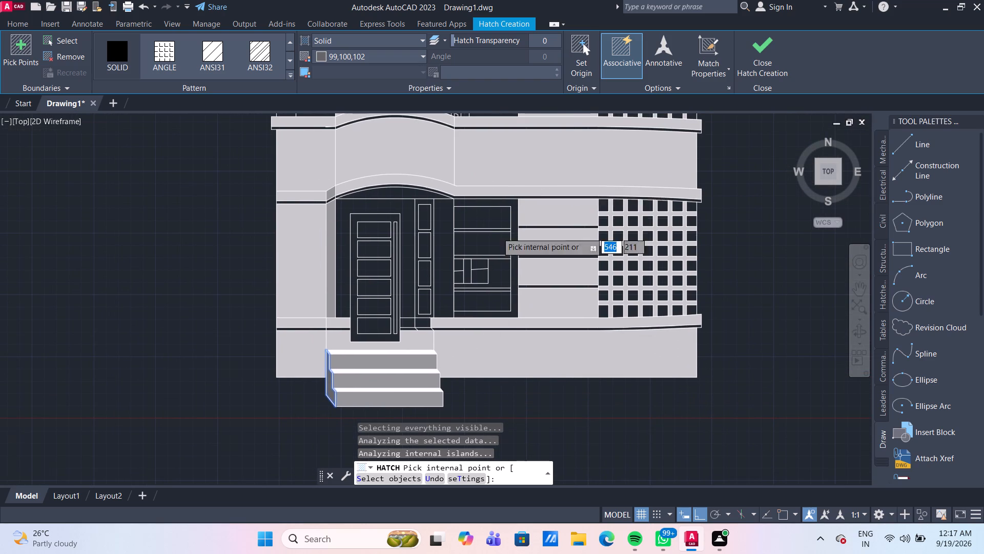
scroll(491, 245, "down", 1)
scroll(495, 155, "up", 3)
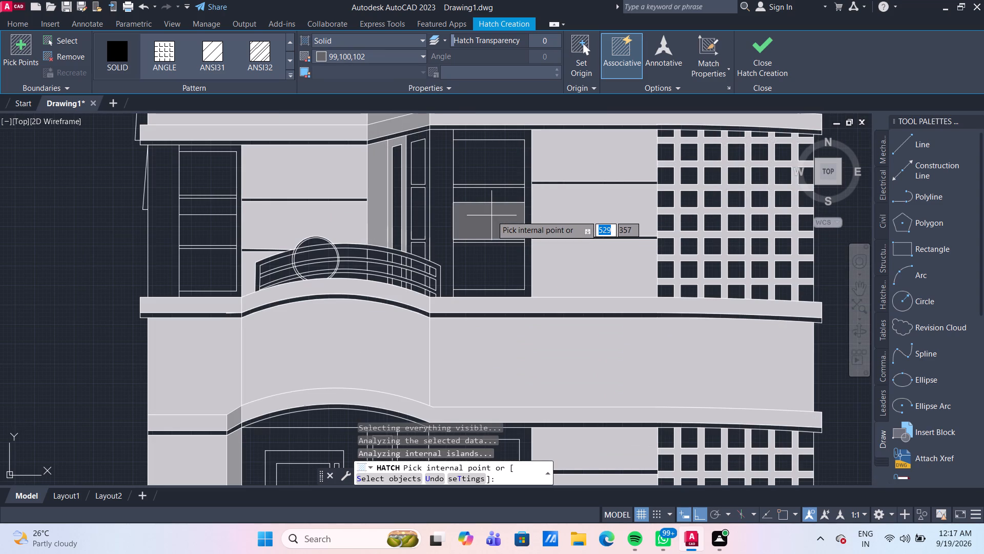
left_click(491, 215)
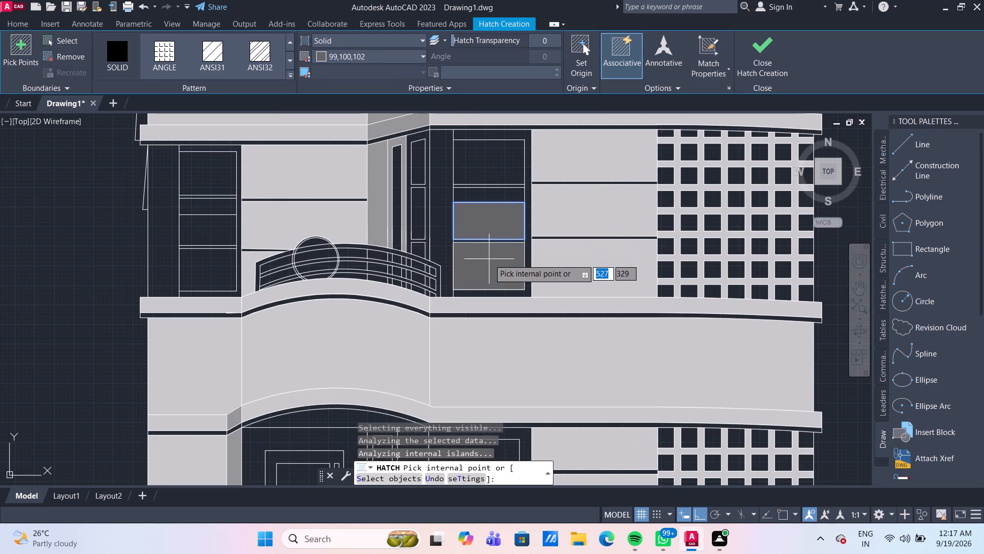
left_click(489, 259)
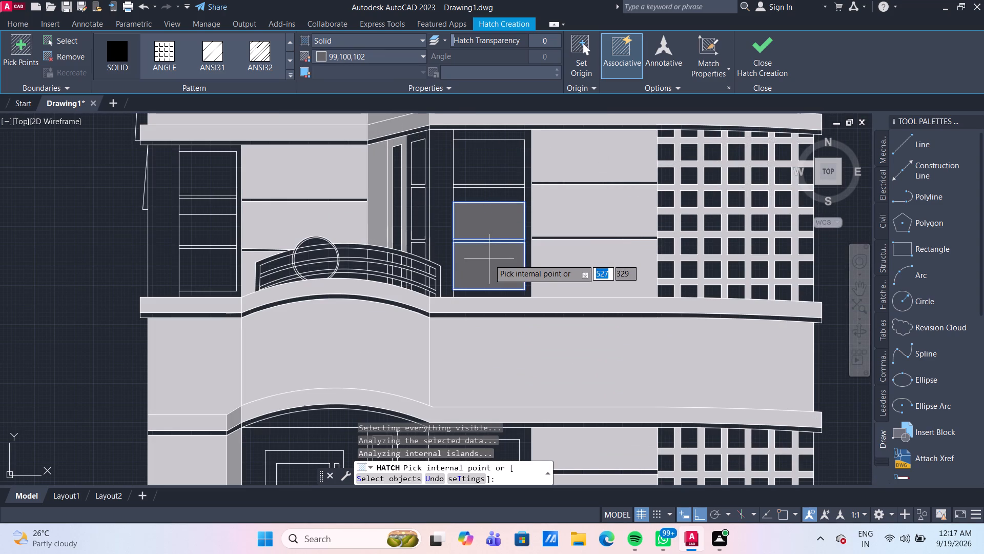
left_click(214, 225)
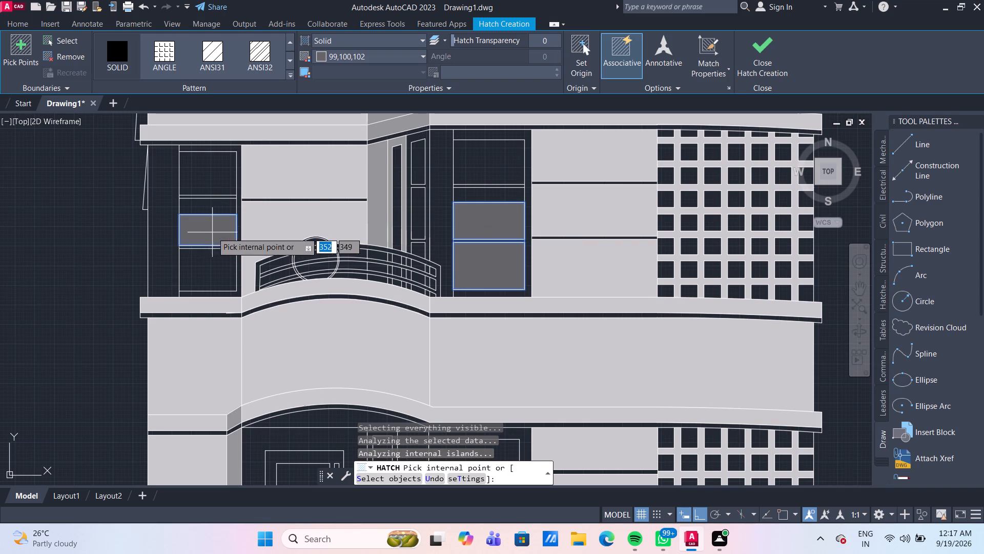
left_click(208, 267)
scroll(208, 267, "down", 2)
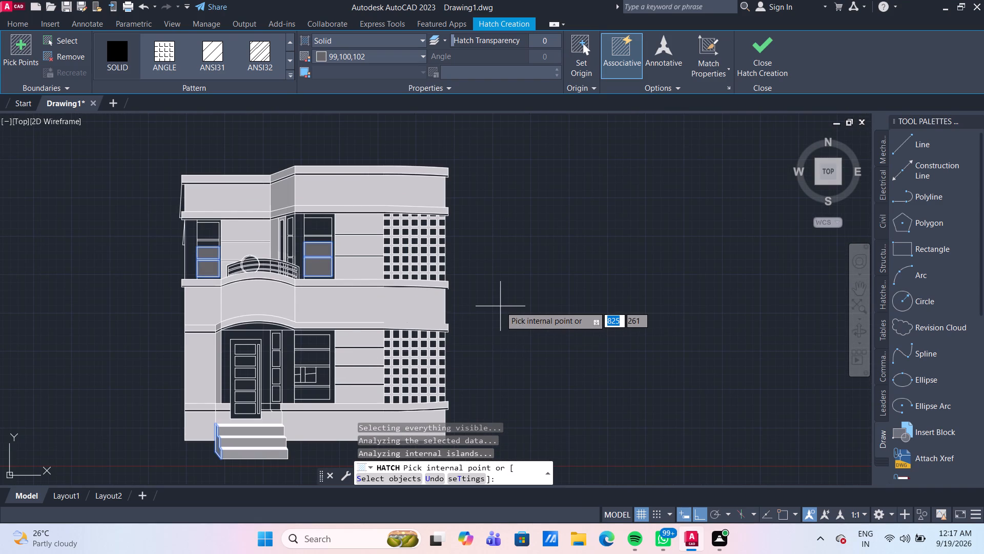
key("Escape")
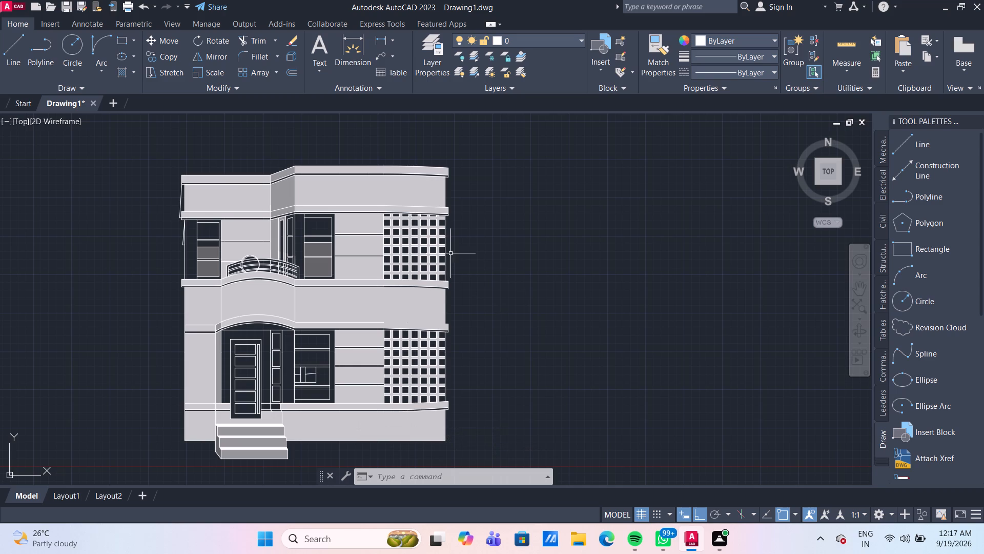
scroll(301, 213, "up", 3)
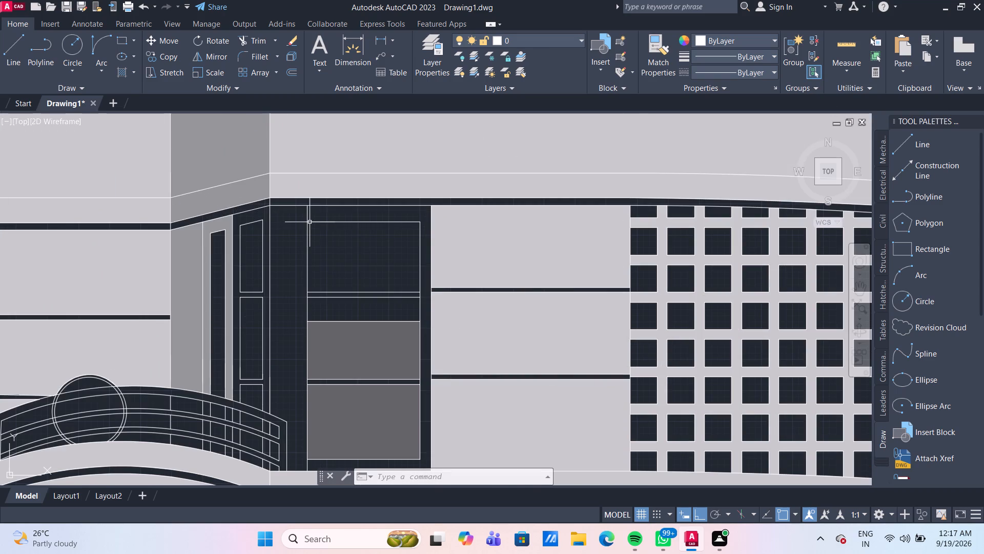
Draw a horizontal line about 37 units long across the upper pane of the upper-floor window beside the balcony's outer end.
scroll(310, 222, "down", 2)
middle_click_drag(320, 235, 358, 246)
scroll(159, 265, "up", 1)
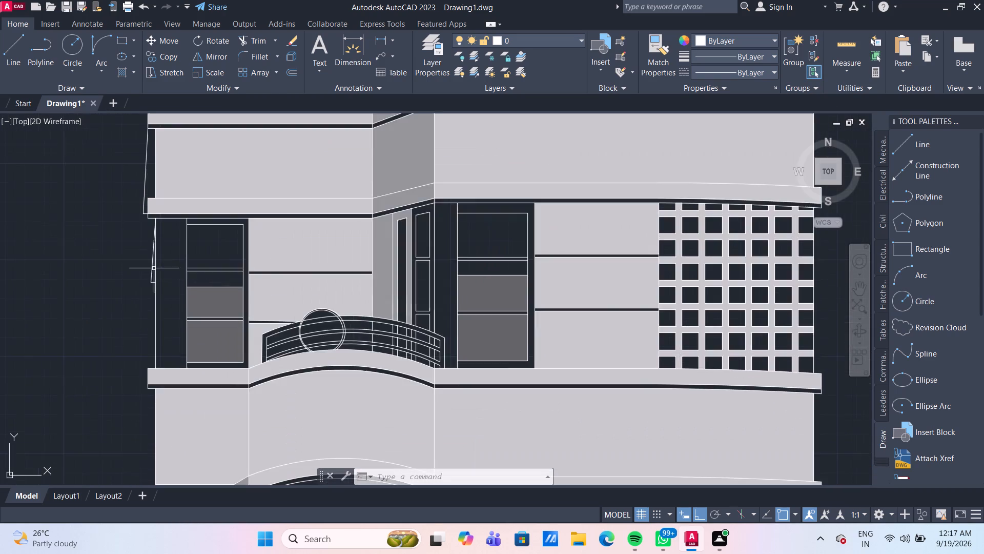
scroll(151, 271, "up", 1)
left_click(14, 46)
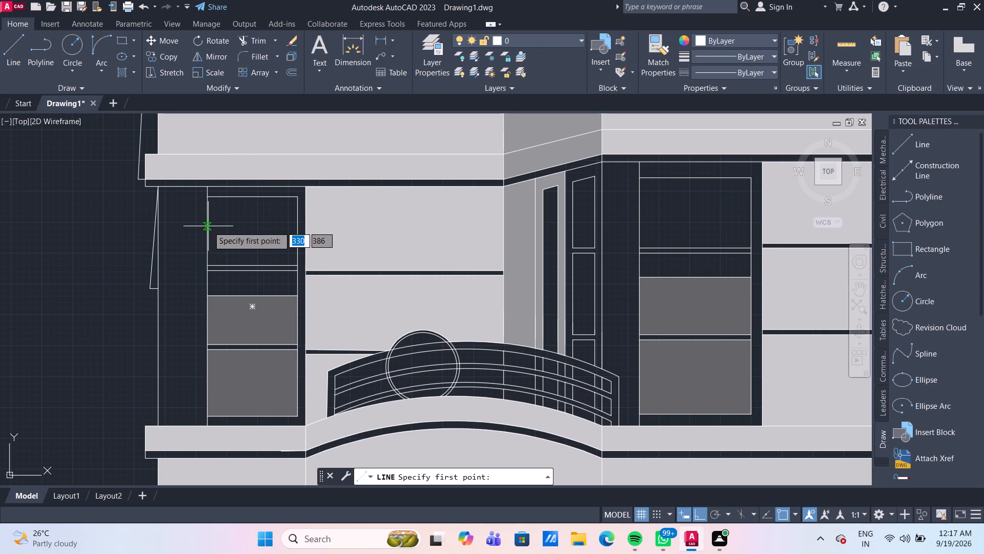
left_click_drag(208, 226, 221, 228)
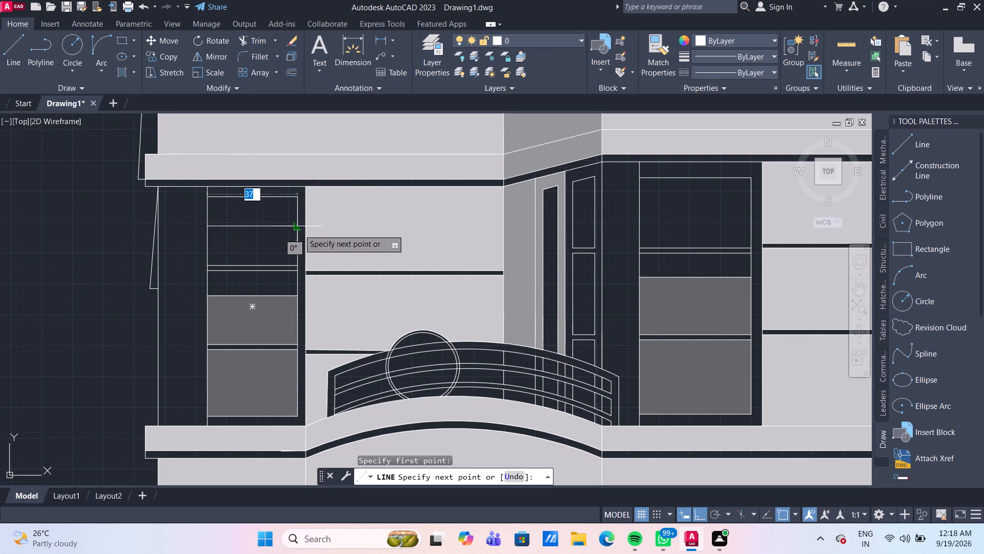
left_click(299, 229)
key("Escape")
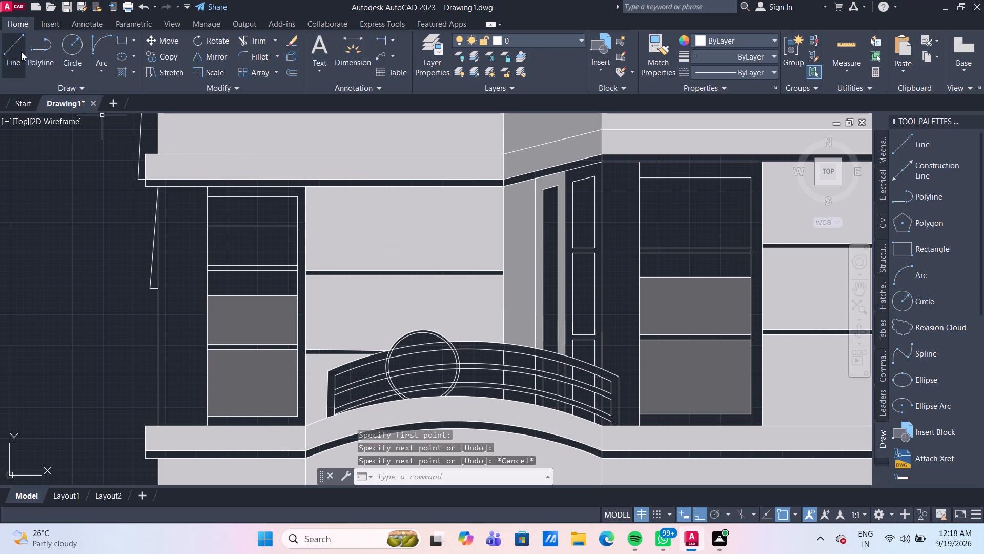
Draw a horizontal line about 45 units long across the upper pane of the upper-floor window nearer the grid screen.
left_click(21, 52)
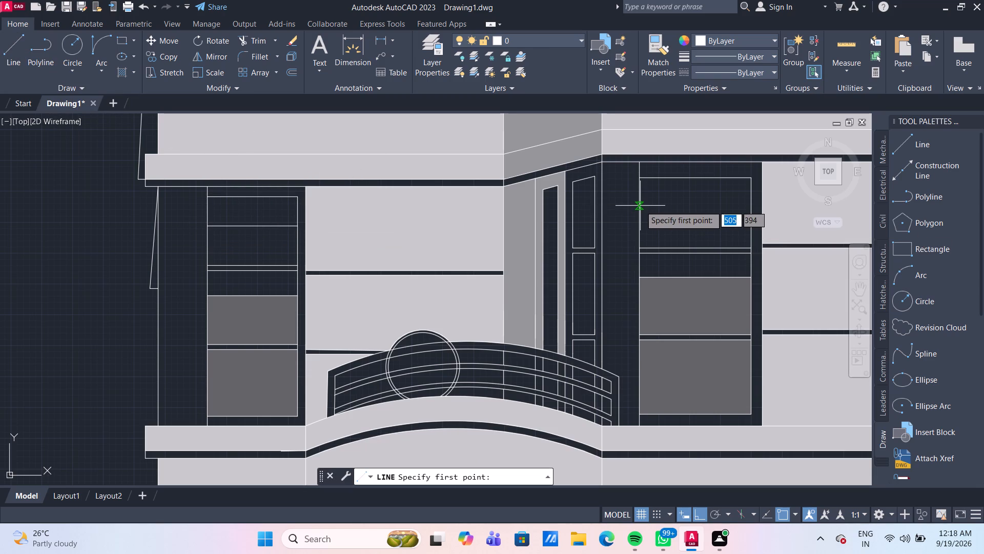
left_click(638, 206)
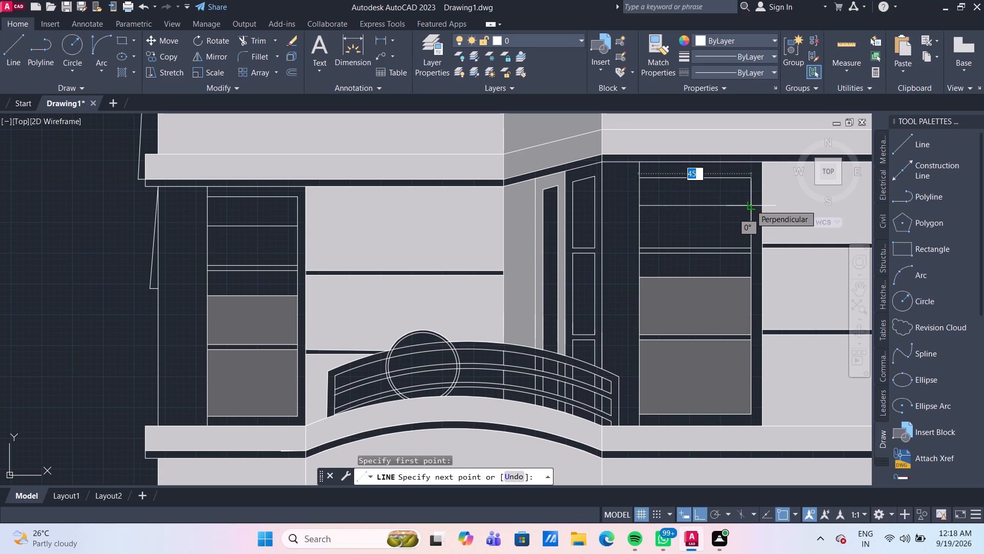
left_click(750, 205)
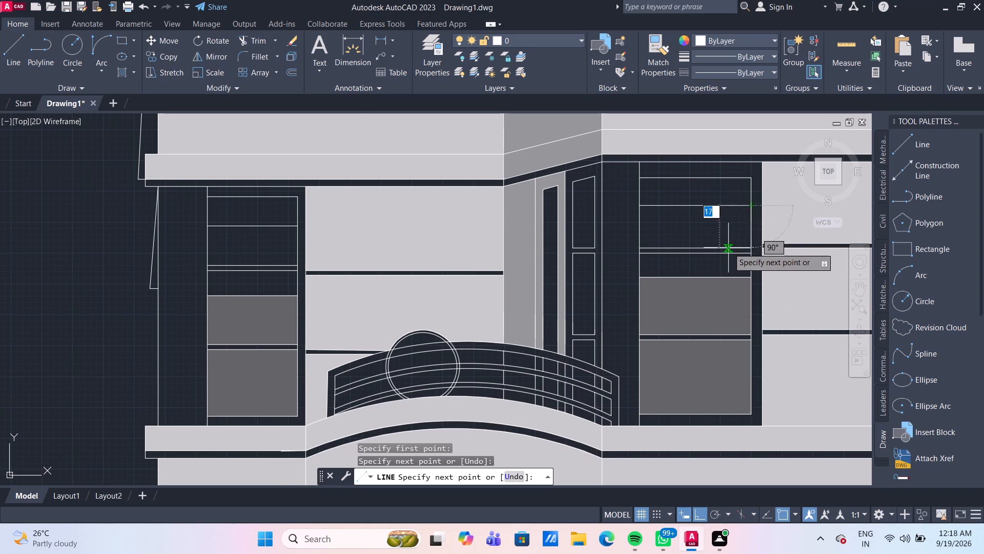
scroll(724, 257, "down", 2)
key("Escape")
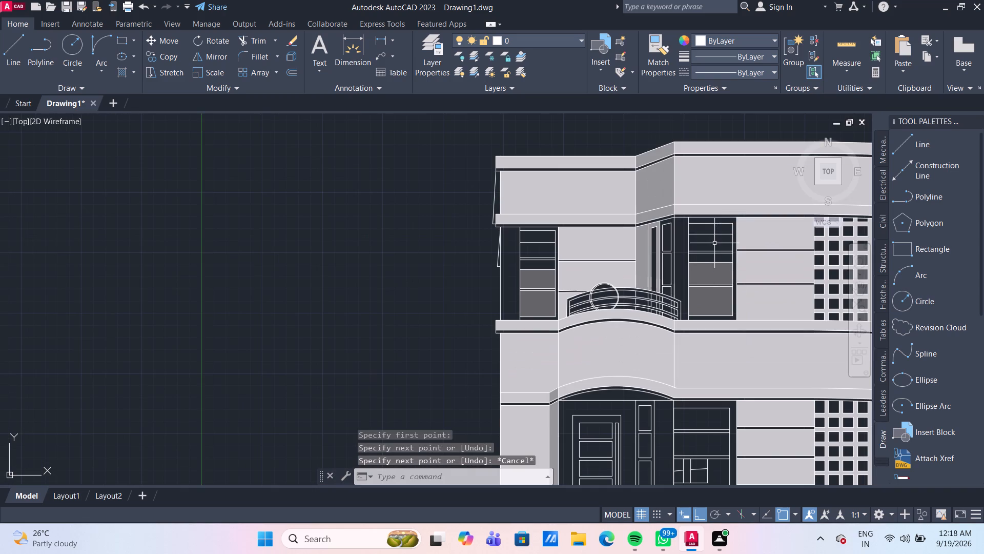
Draw a horizontal line across the top pane of the ground-floor window beside the entrance, from edge to edge.
middle_click_drag(723, 327, 637, 199)
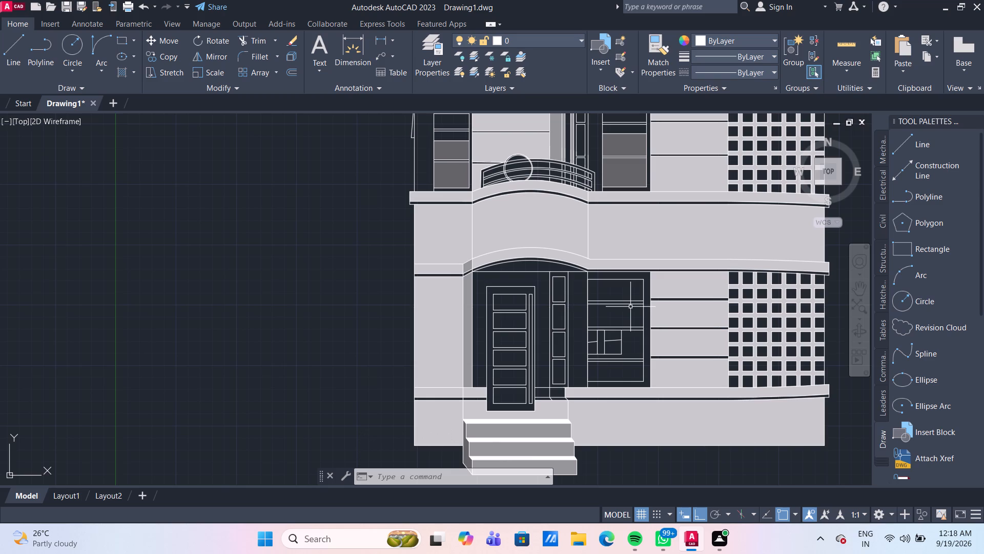
scroll(692, 283, "up", 2)
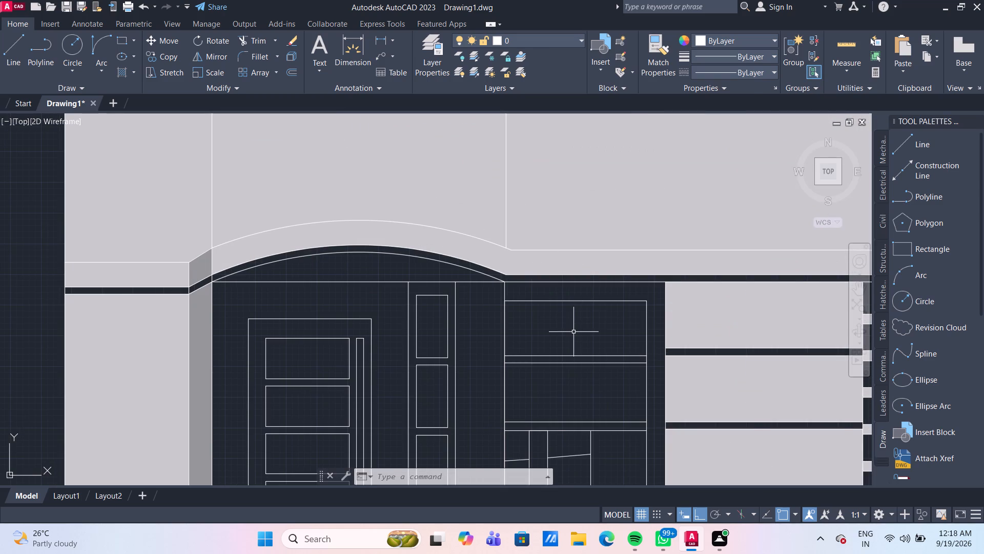
scroll(573, 332, "down", 1)
middle_click_drag(570, 313, 550, 272)
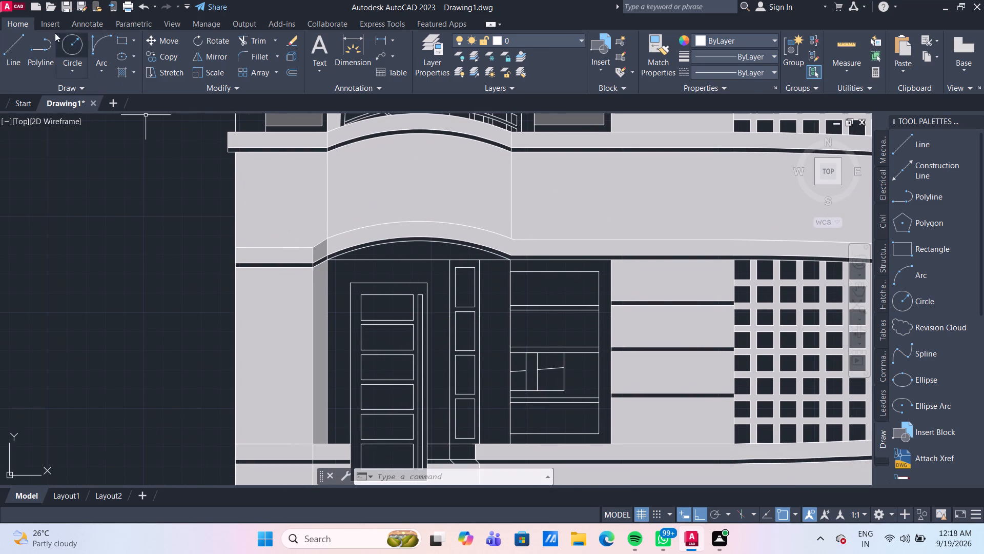
left_click_drag(10, 57, 25, 64)
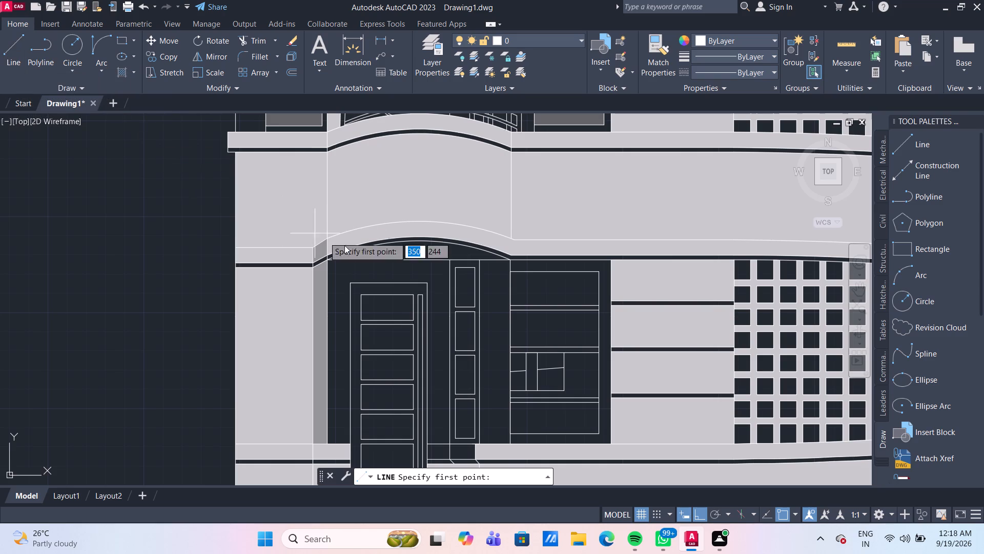
scroll(538, 301, "up", 1)
middle_click_drag(537, 293, 506, 271)
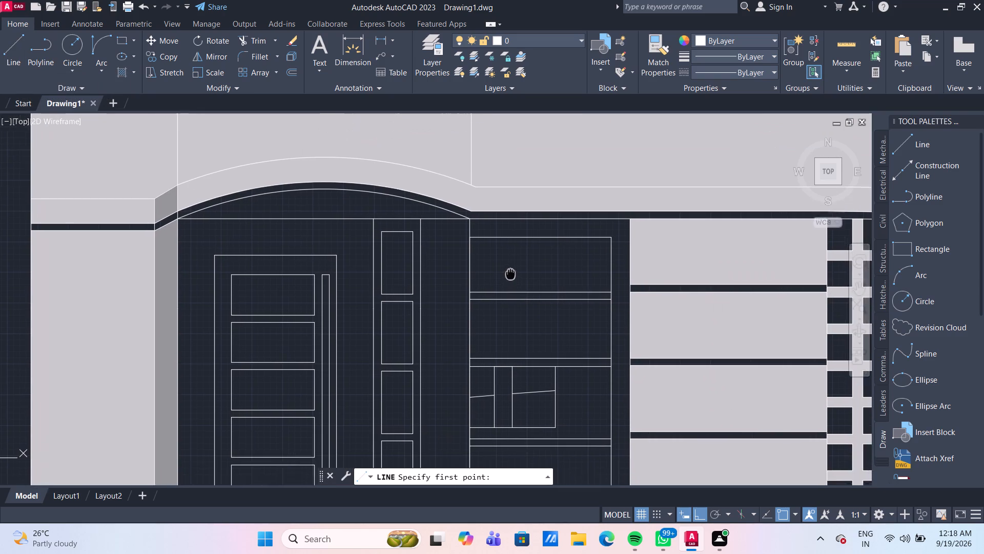
middle_click_drag(506, 271, 469, 252)
scroll(469, 252, "down", 1)
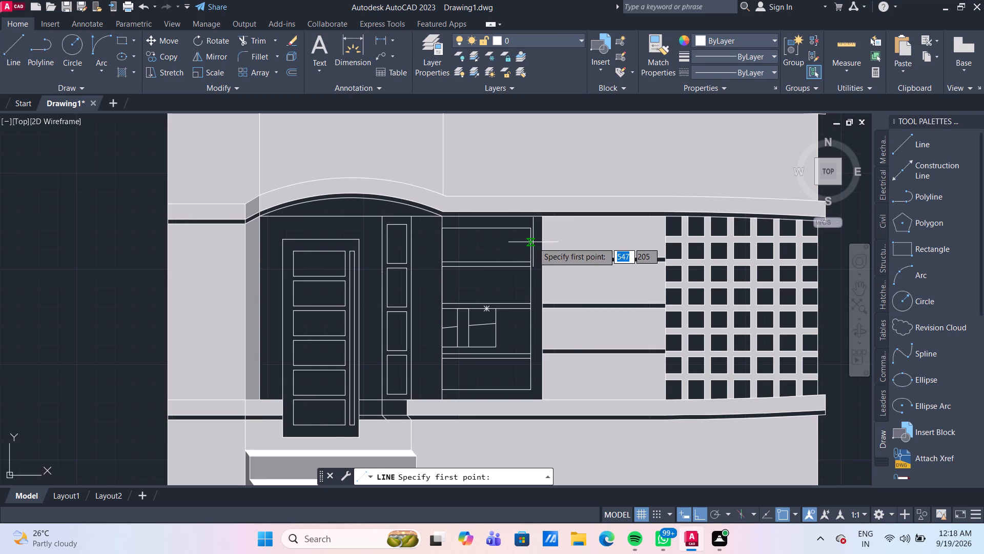
left_click_drag(529, 242, 504, 240)
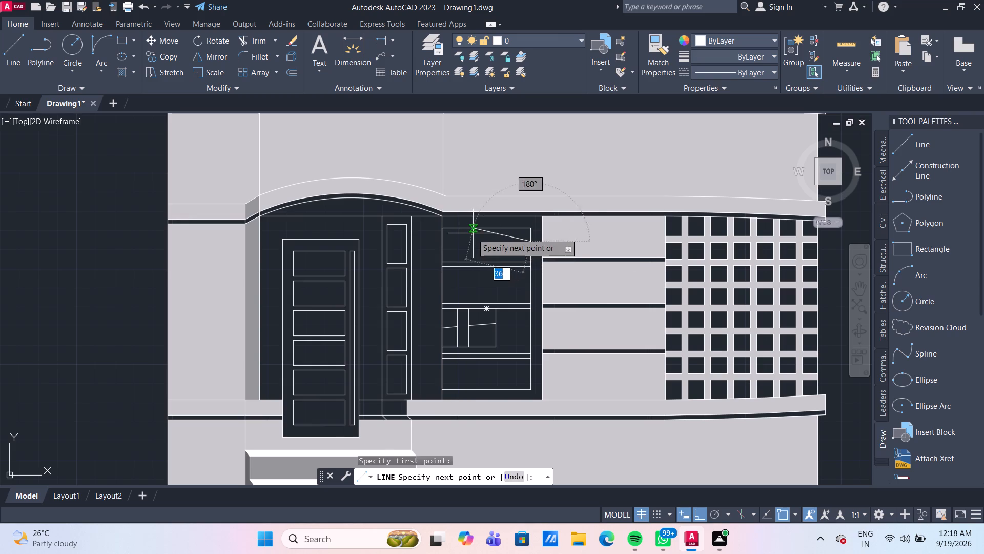
left_click(442, 244)
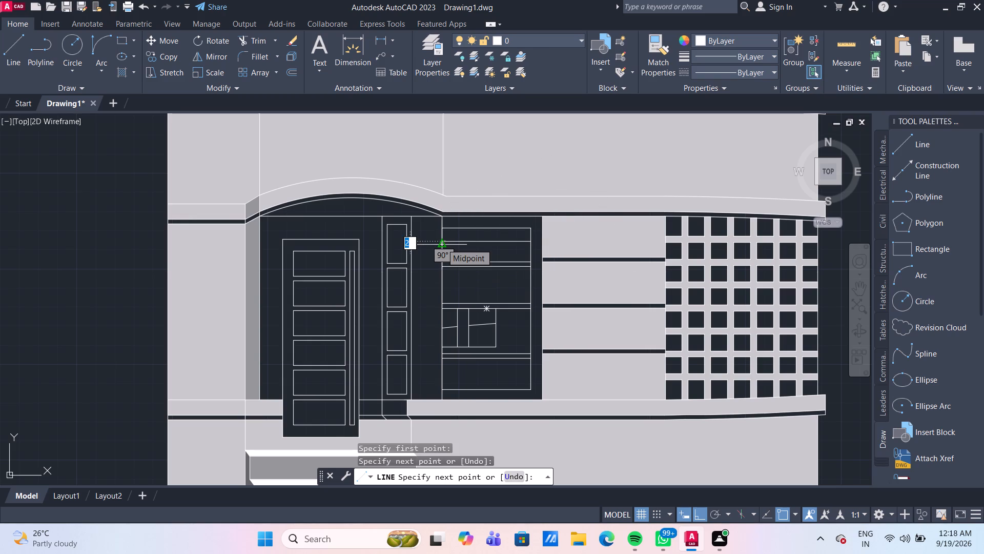
key("Escape")
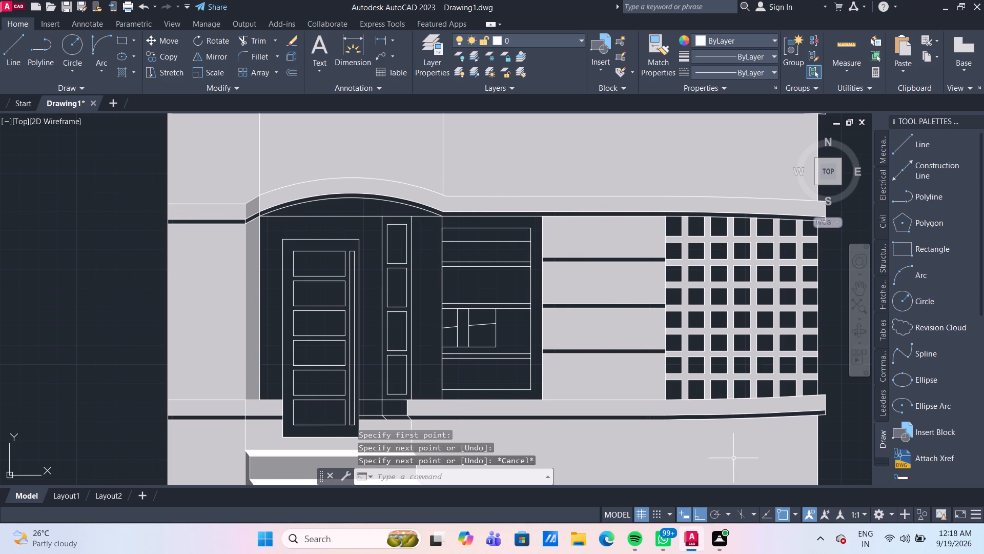
With ortho off, draw a short diagonal about 12 units long at 37° from the ground-floor window's left edge to the horizontal line in its top pane.
left_click(699, 520)
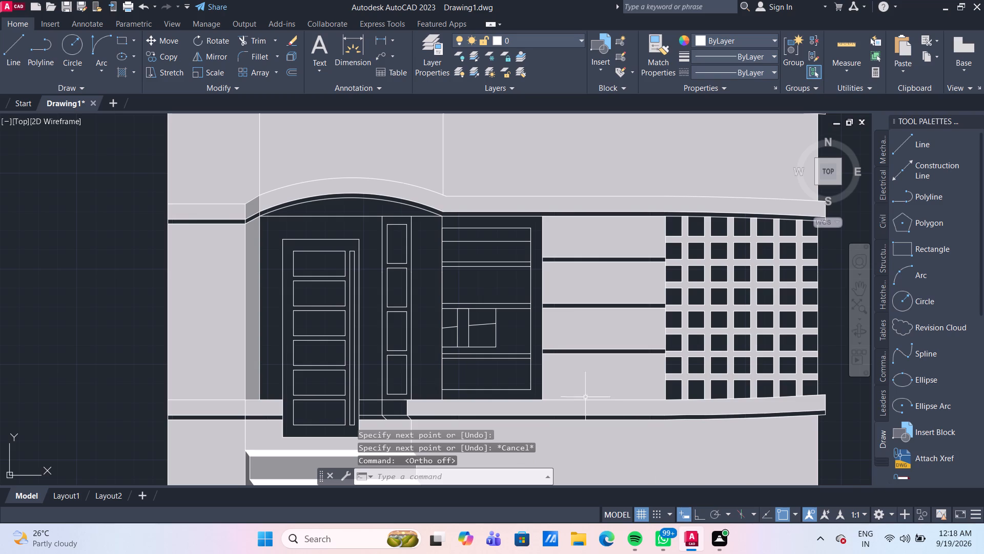
scroll(470, 264, "up", 2)
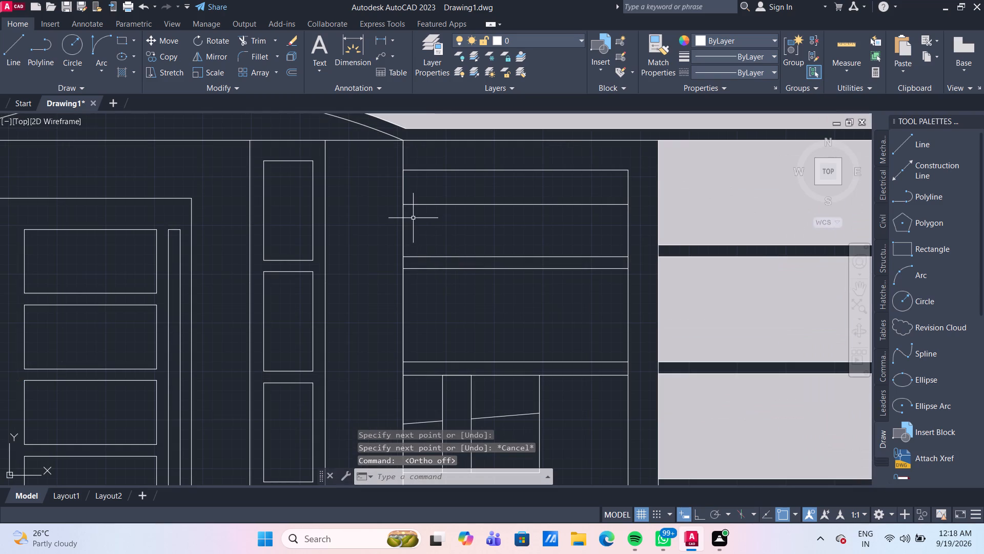
left_click(25, 61)
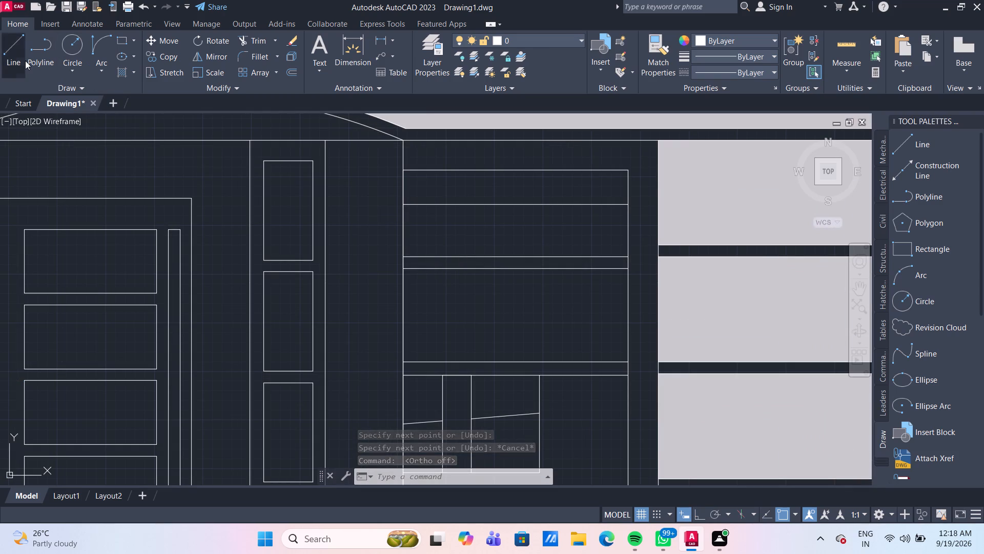
left_click(404, 232)
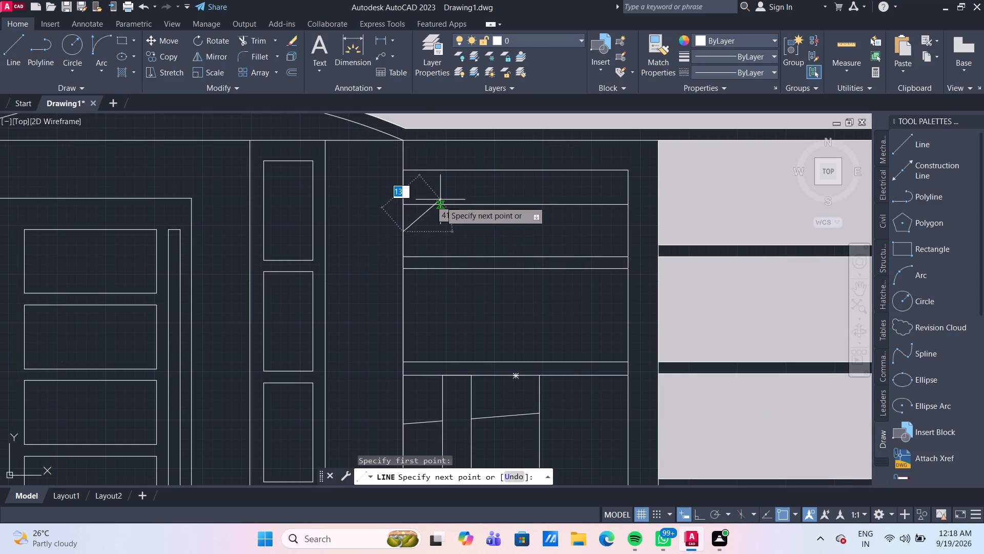
scroll(439, 204, "up", 1)
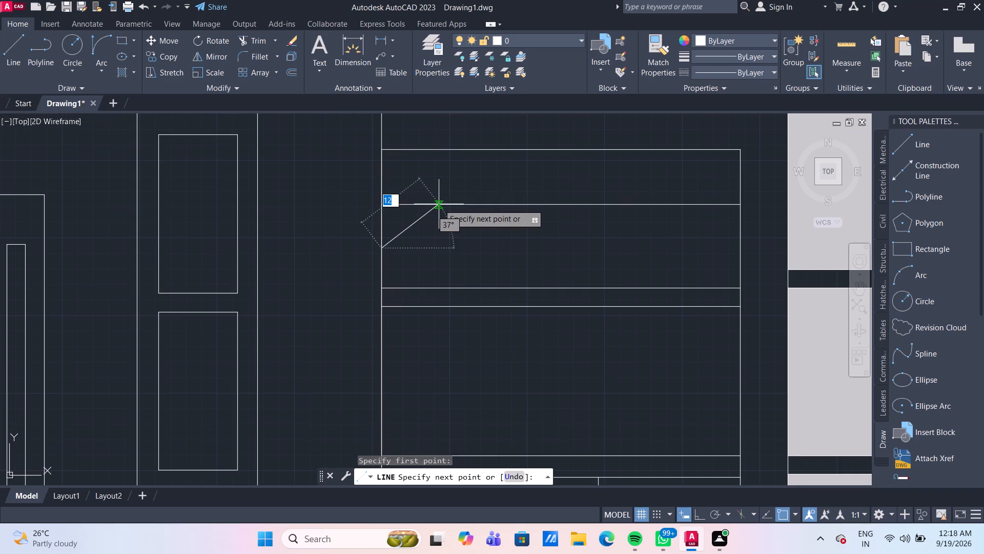
left_click(439, 204)
key("Escape")
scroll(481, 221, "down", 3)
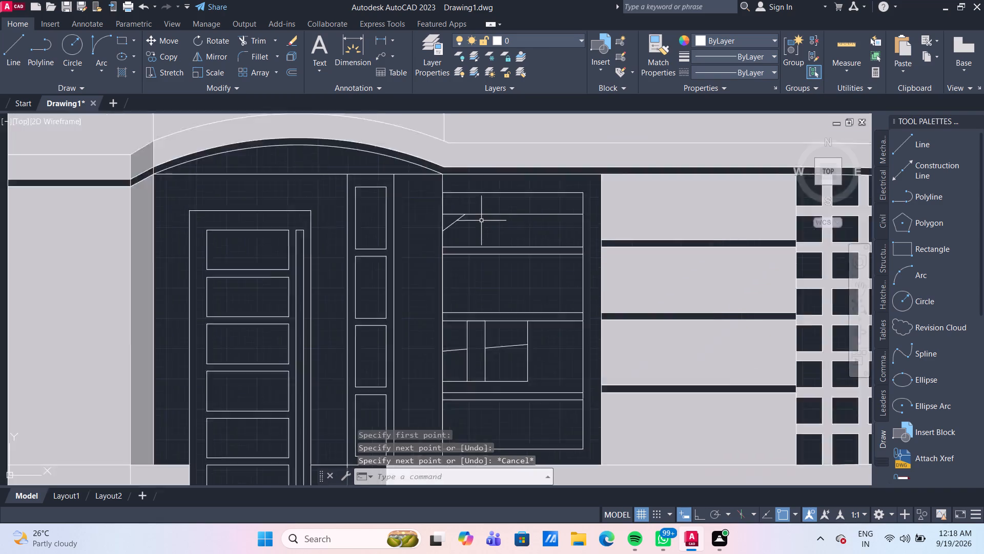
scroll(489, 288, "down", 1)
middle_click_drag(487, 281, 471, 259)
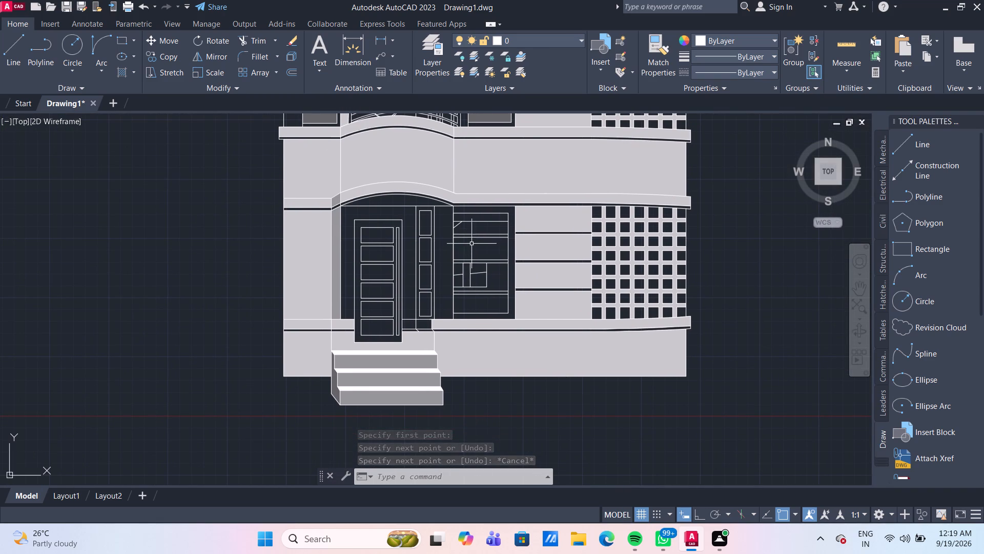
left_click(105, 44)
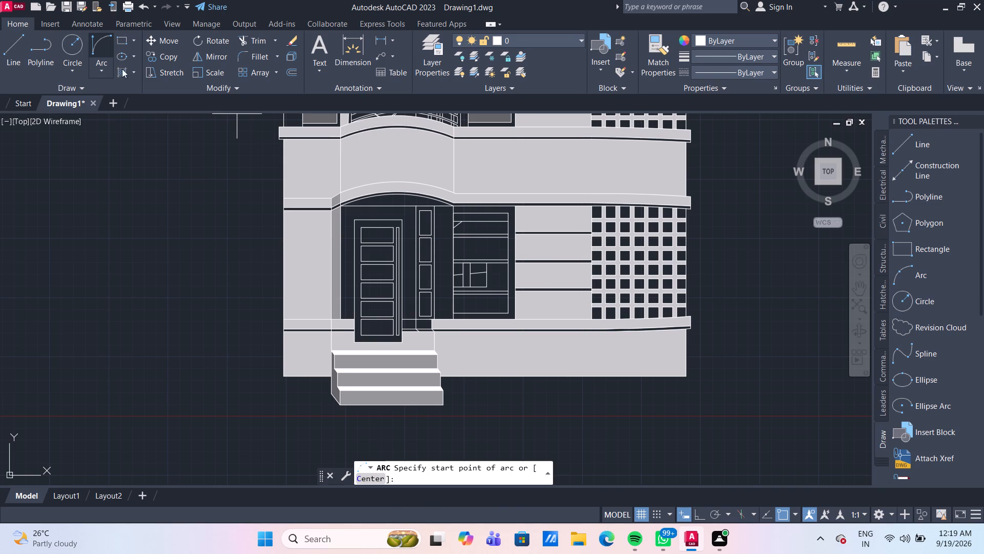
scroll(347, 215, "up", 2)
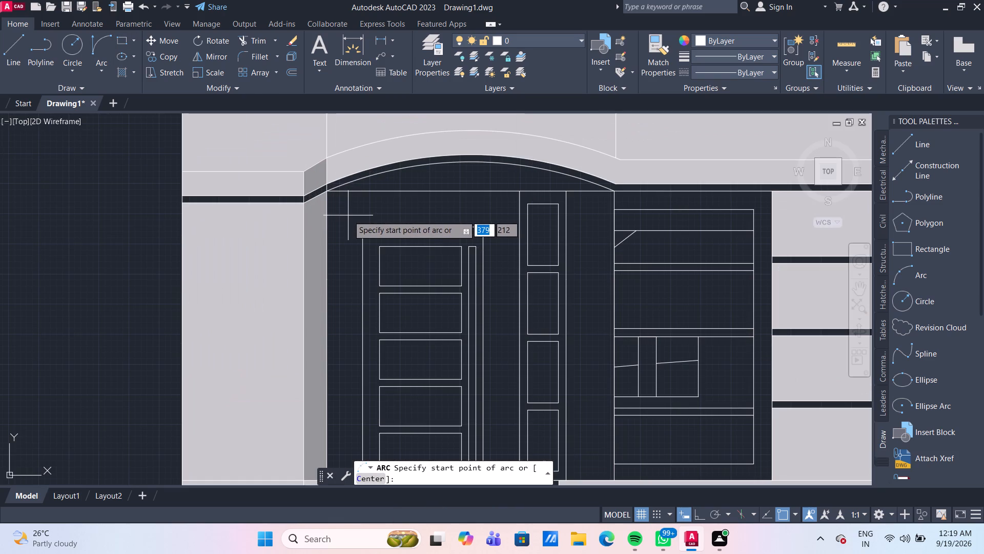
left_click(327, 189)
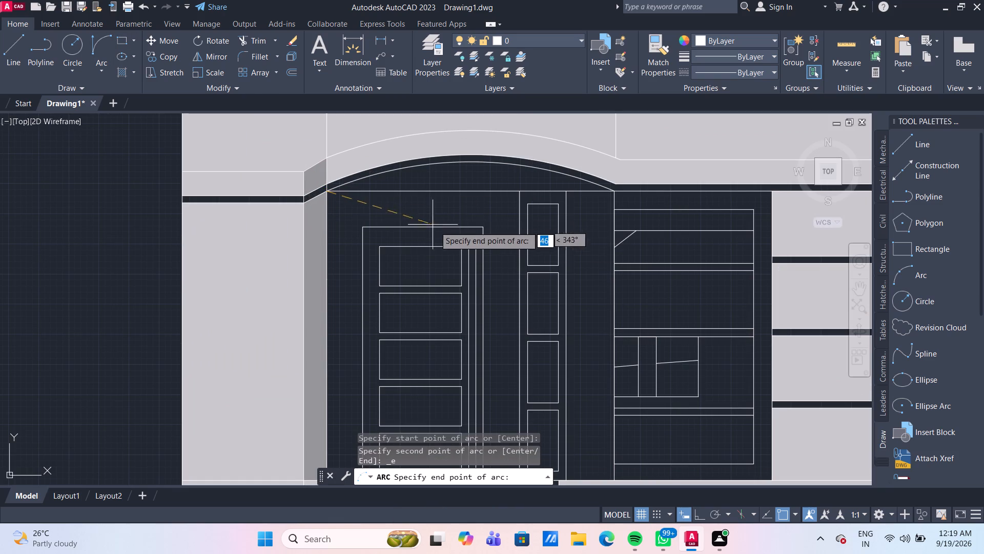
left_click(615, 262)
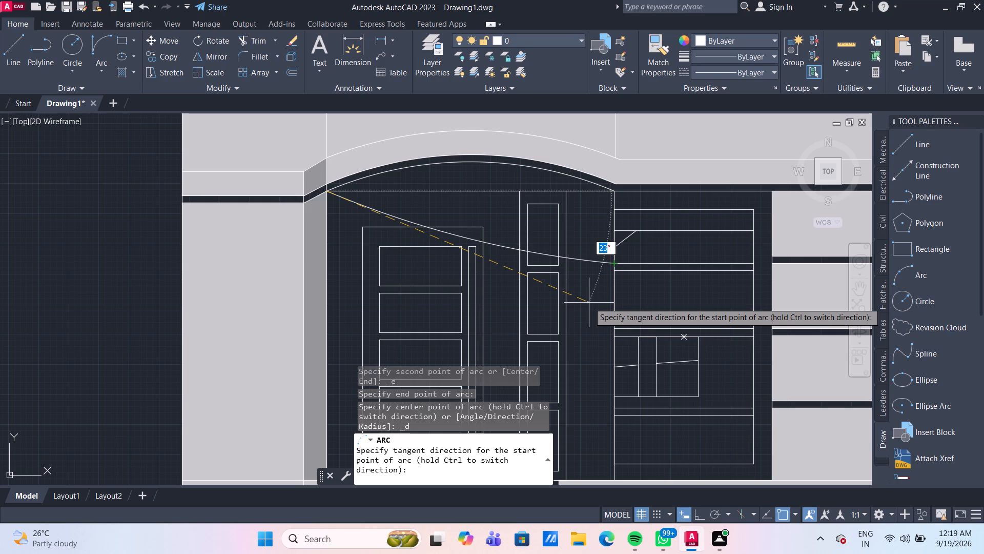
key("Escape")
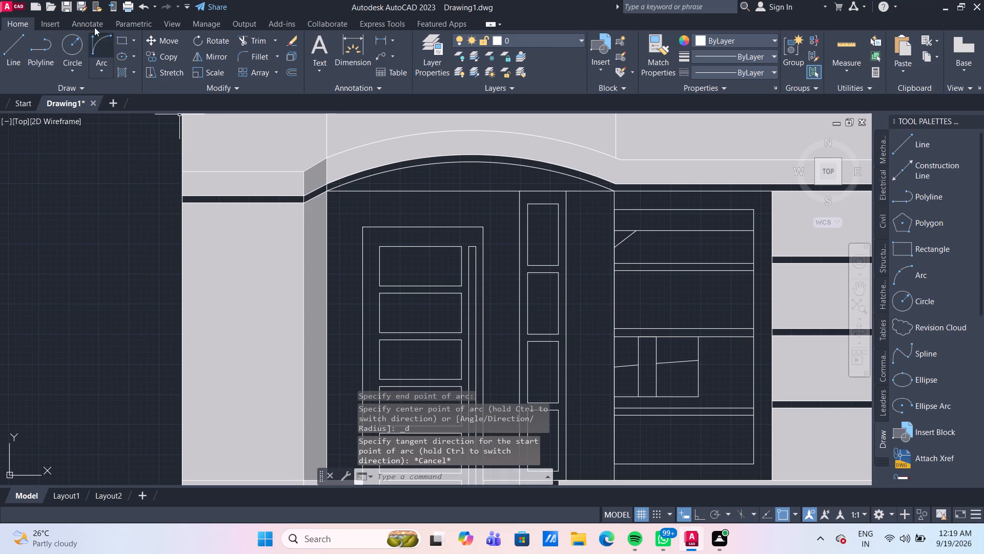
Draw a start-end-direction arc from the entrance recess's upper left corner to the small inner pane's bottom corner on the ground-floor window edge, tangent about 65° downward.
left_click(106, 51)
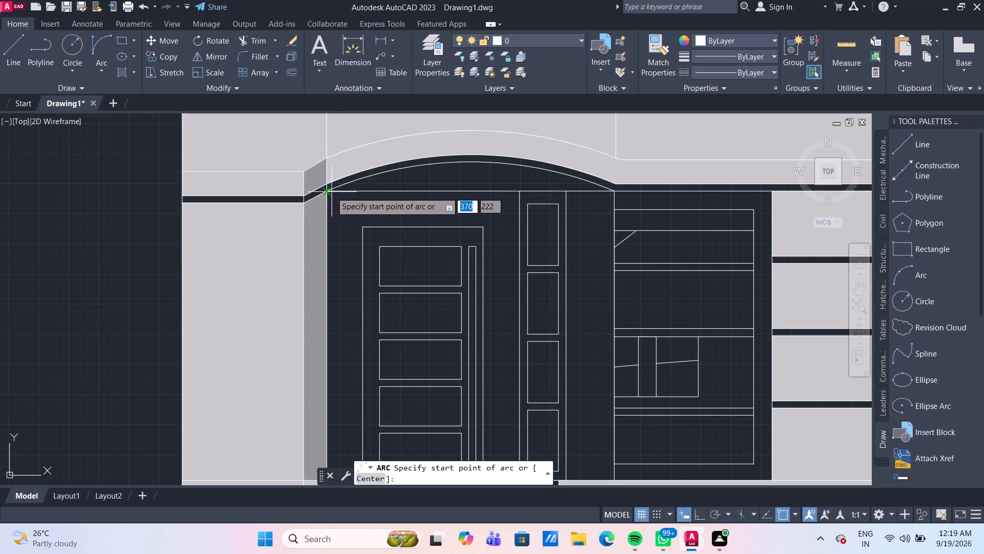
left_click(327, 191)
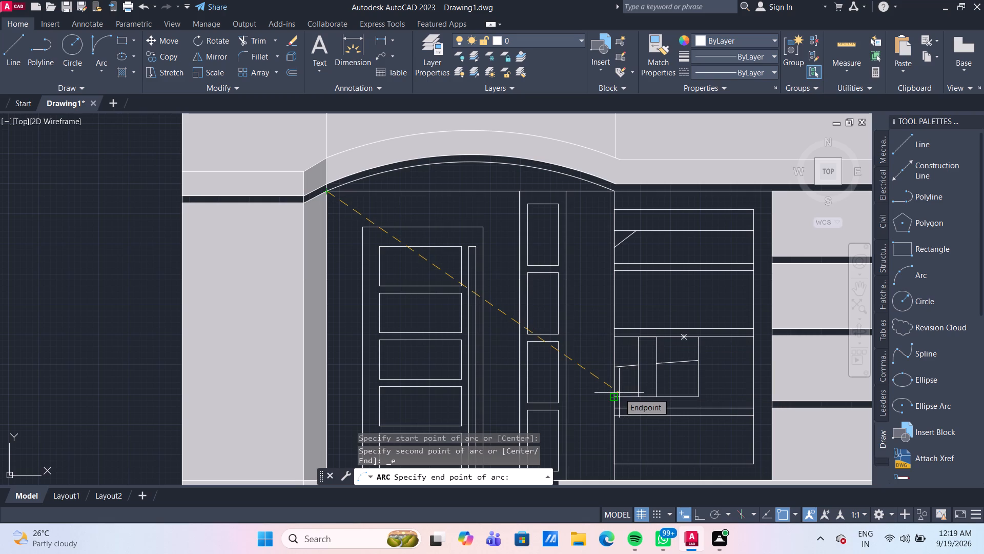
middle_click_drag(619, 393, 619, 337)
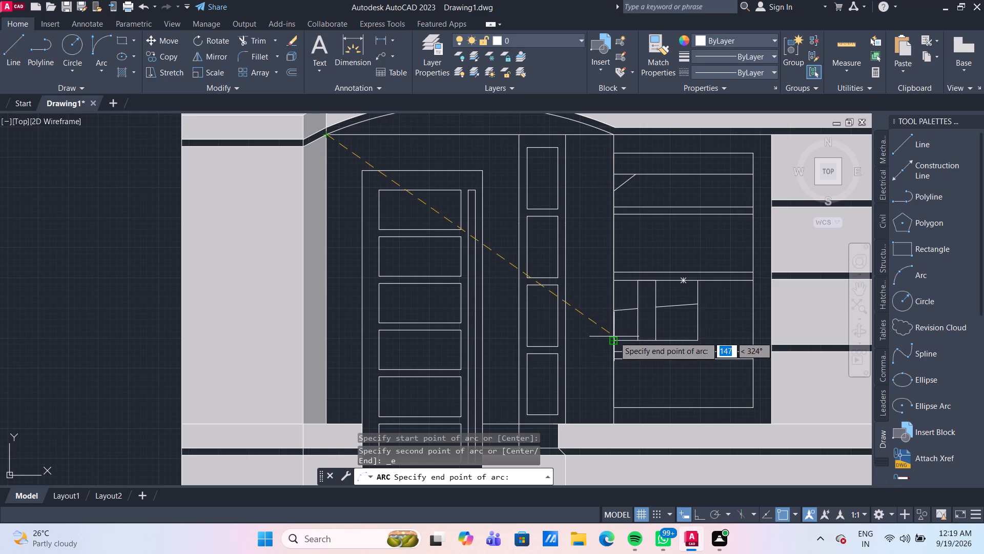
left_click(613, 339)
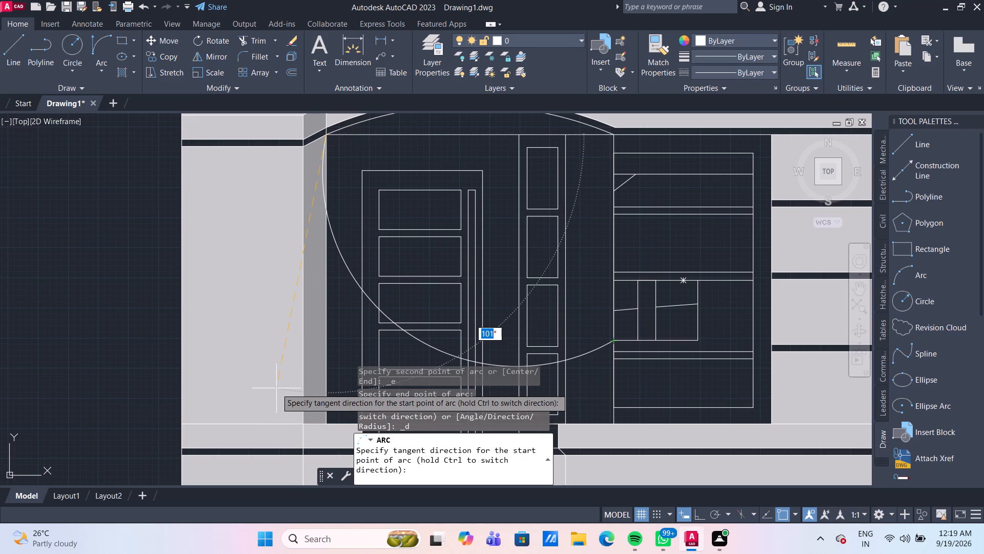
middle_click_drag(280, 386, 256, 344)
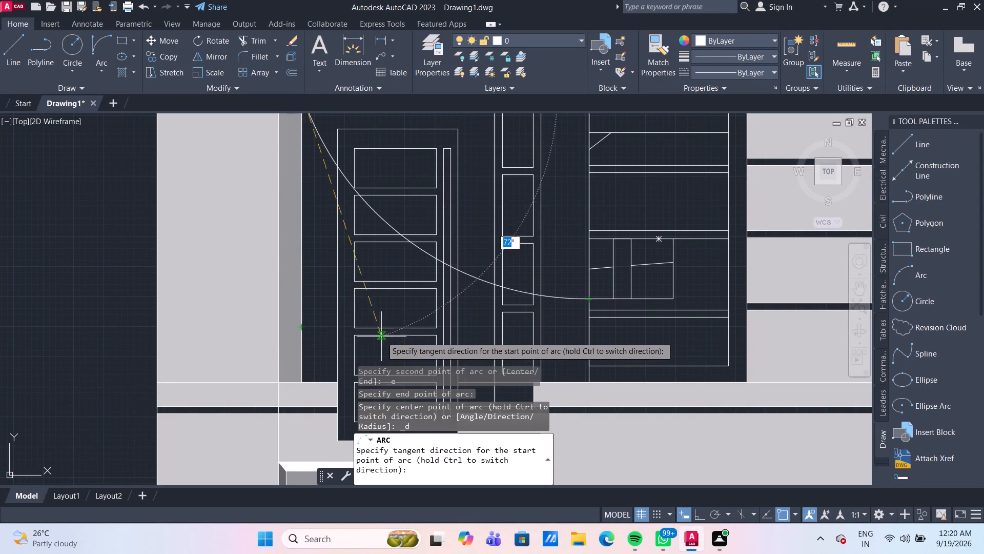
scroll(377, 386, "down", 1)
middle_click_drag(396, 346, 348, 264)
scroll(344, 281, "down", 1)
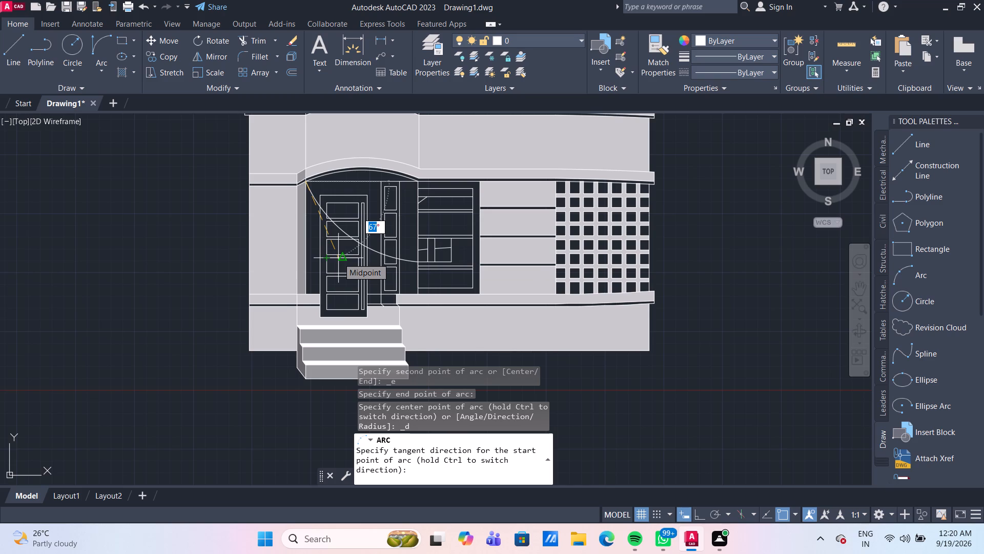
scroll(338, 258, "up", 2)
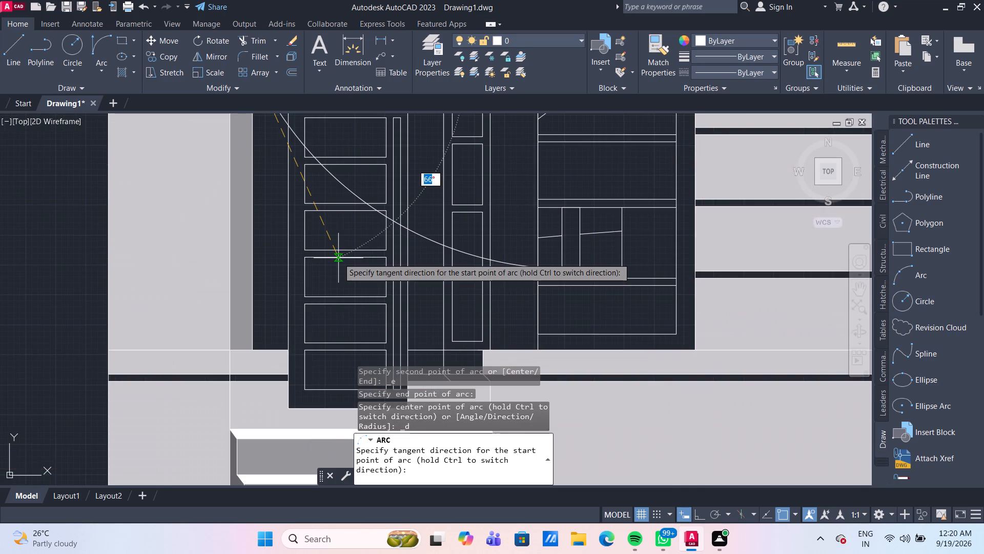
scroll(338, 258, "up", 2)
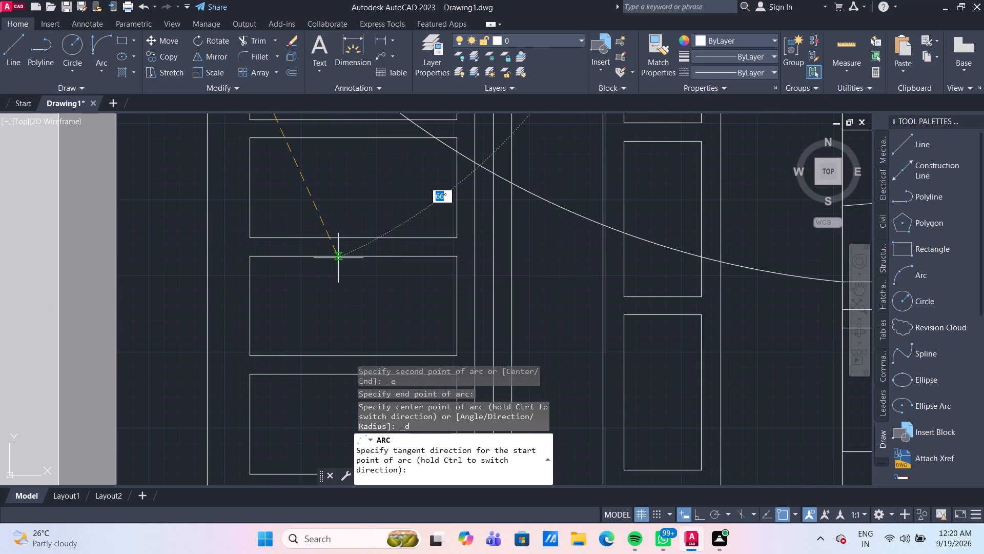
scroll(338, 258, "up", 1)
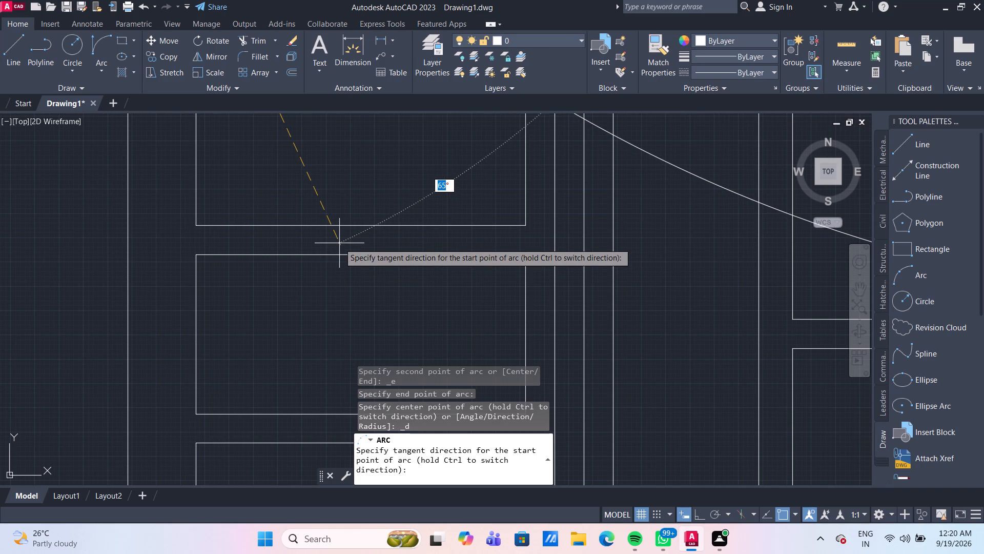
left_click(339, 243)
scroll(333, 258, "down", 2)
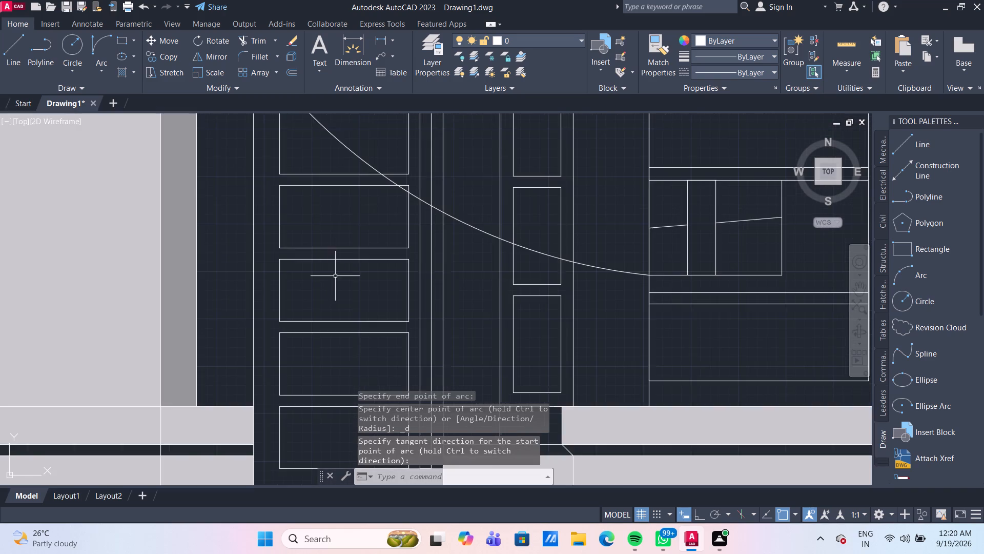
scroll(335, 279, "down", 2)
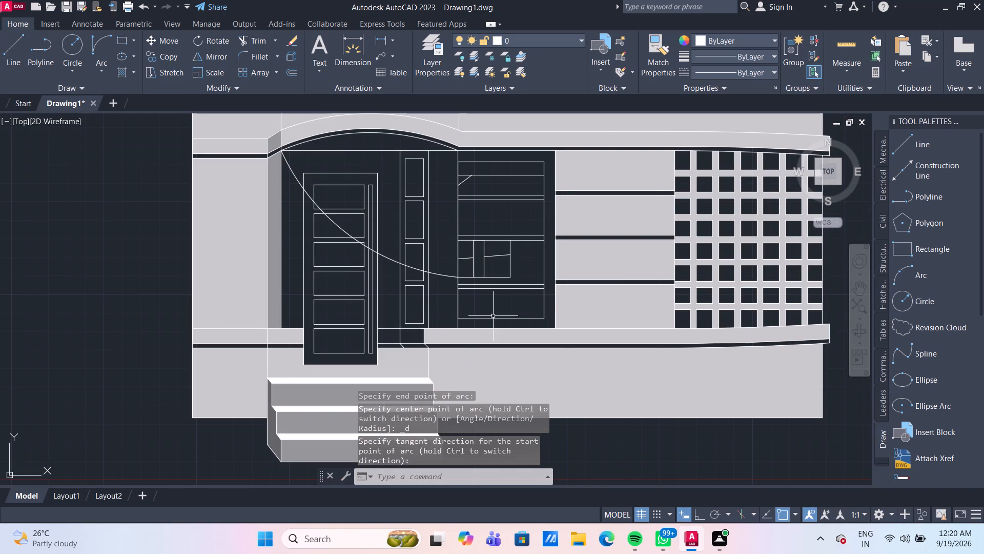
Apply solid hatch in colour 147,149,152 to the top strips of both upper-floor windows and the ground-floor window, including its small corner triangle.
scroll(453, 224, "up", 1)
scroll(447, 231, "down", 3)
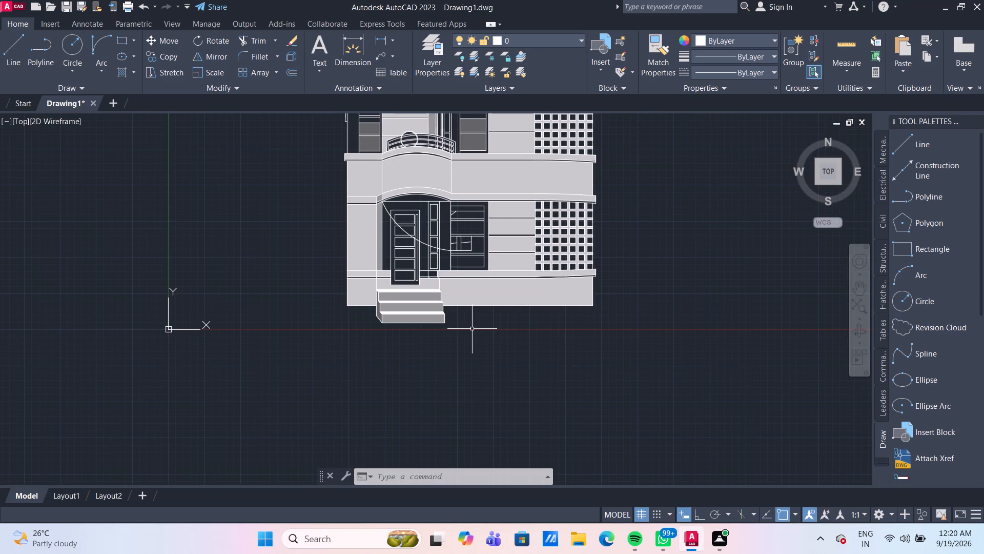
middle_click_drag(535, 157, 527, 193)
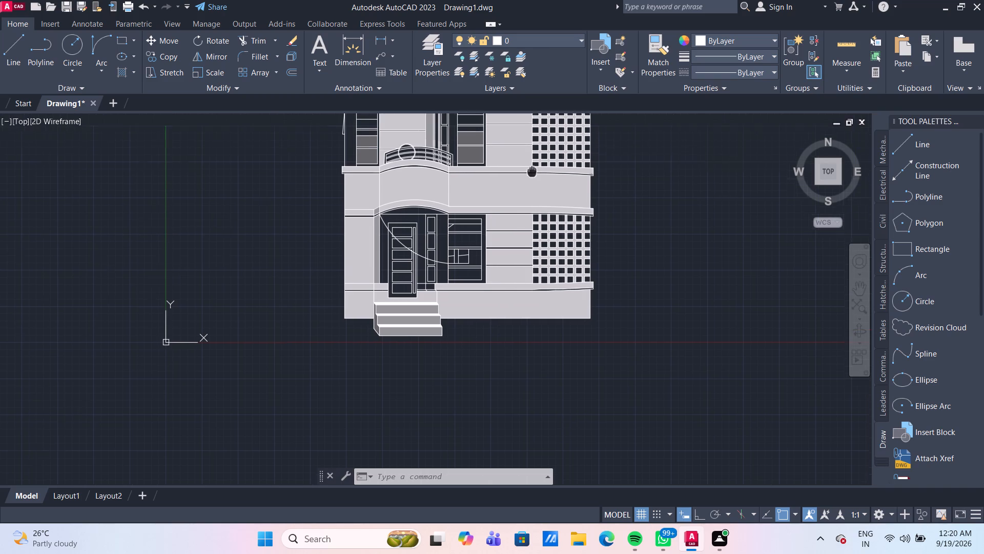
middle_click_drag(527, 193, 555, 265)
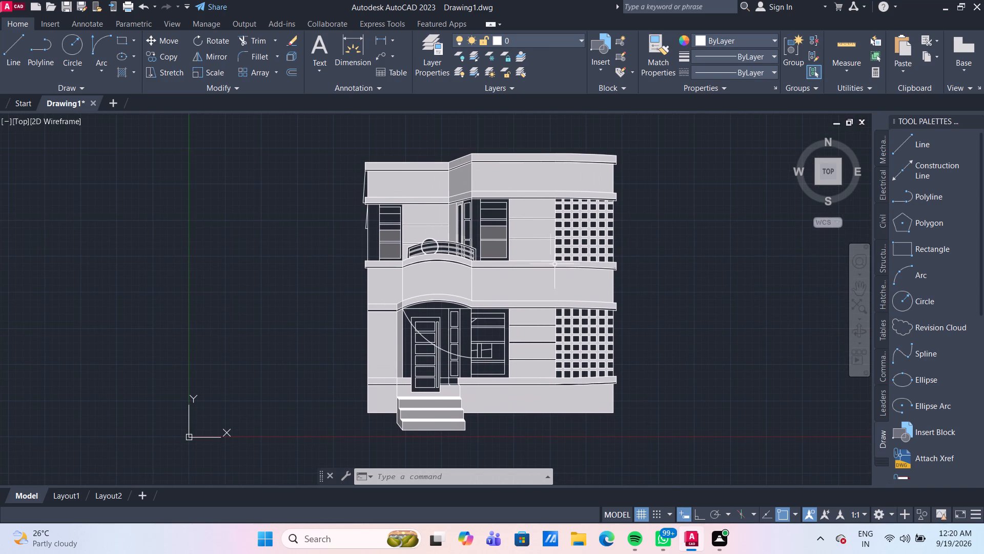
scroll(402, 240, "up", 2)
middle_click_drag(379, 175, 360, 271)
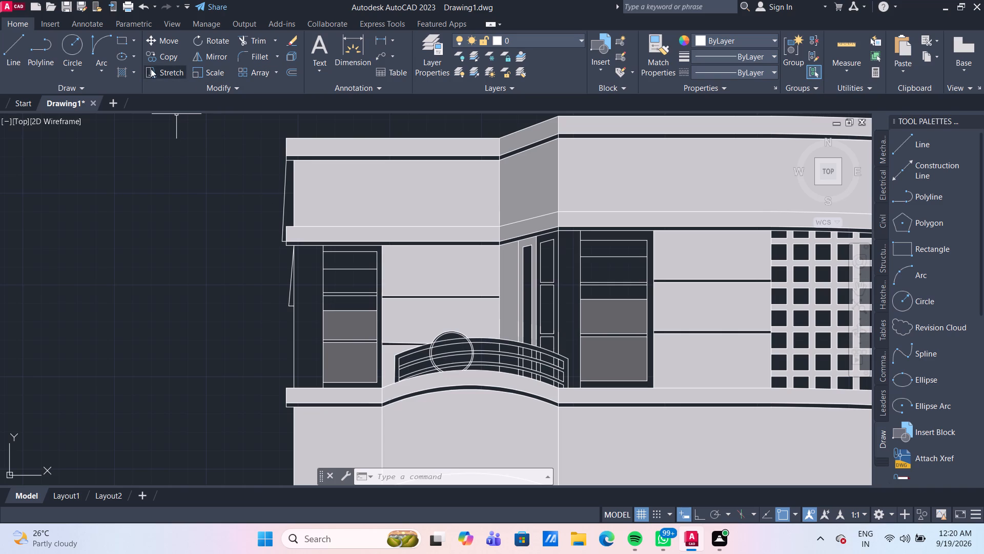
left_click(126, 73)
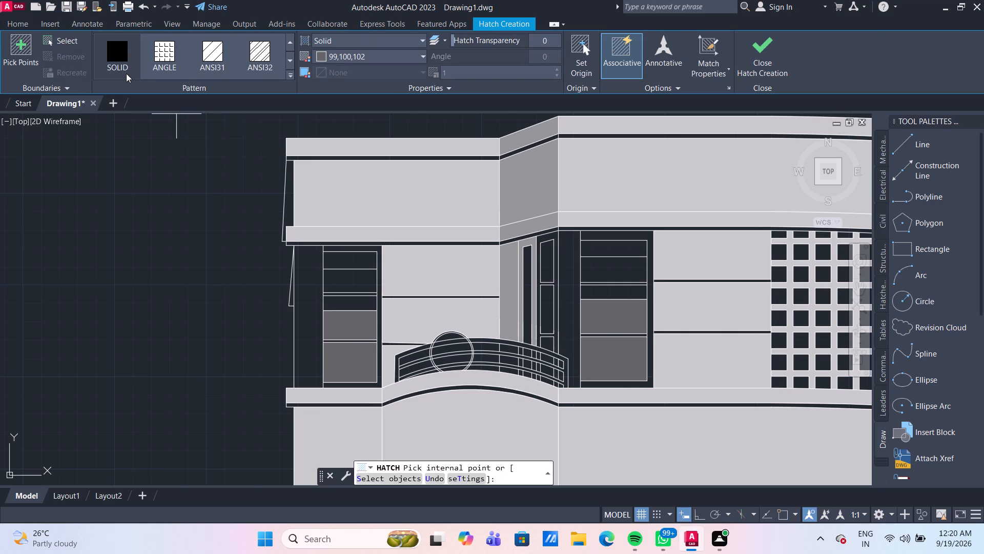
left_click(395, 60)
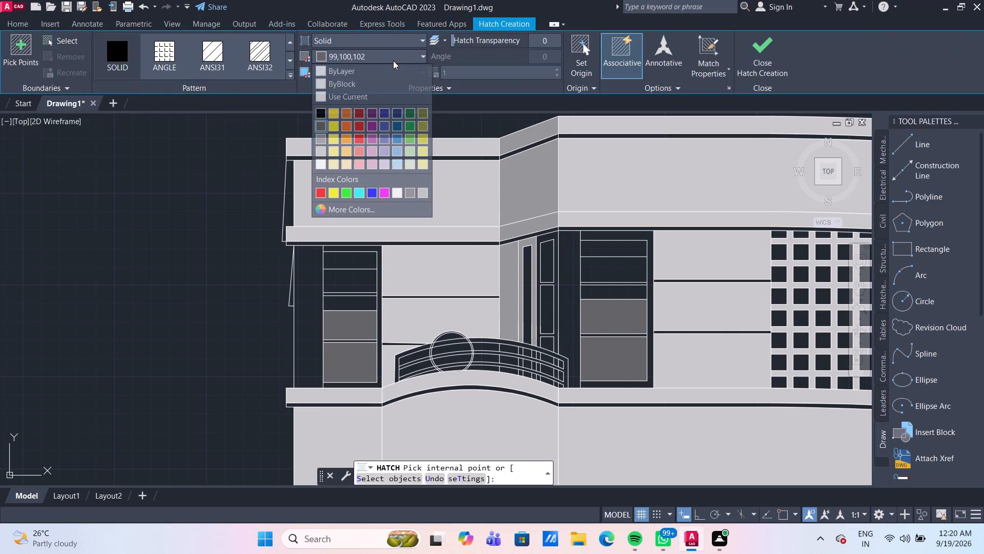
left_click(320, 139)
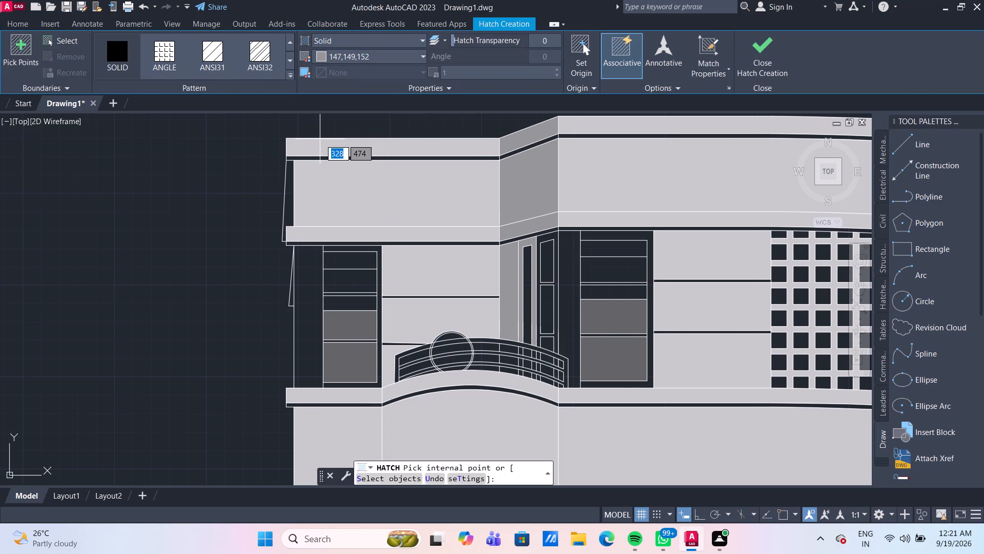
left_click(344, 258)
left_click(627, 250)
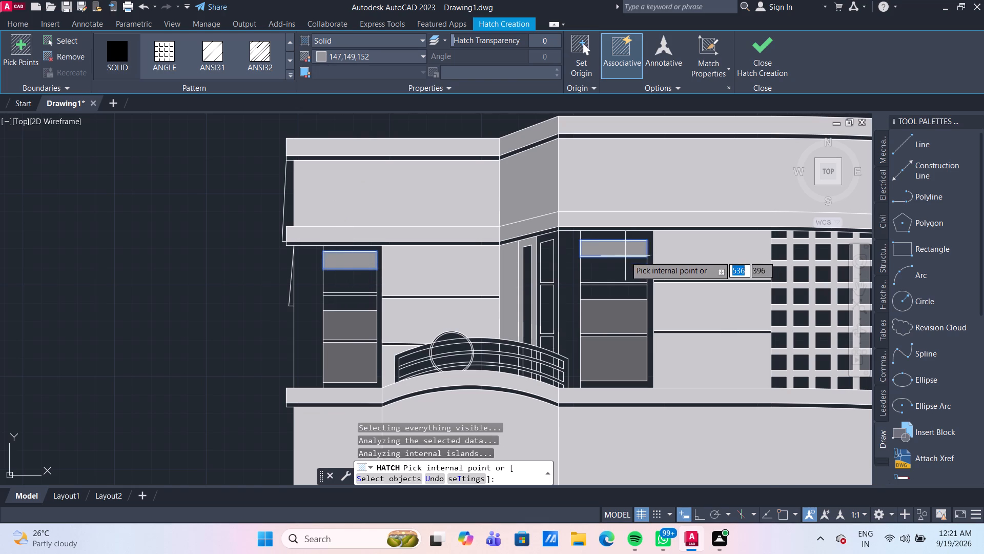
scroll(627, 273, "down", 2)
middle_click_drag(634, 300, 558, 179)
scroll(572, 286, "up", 2)
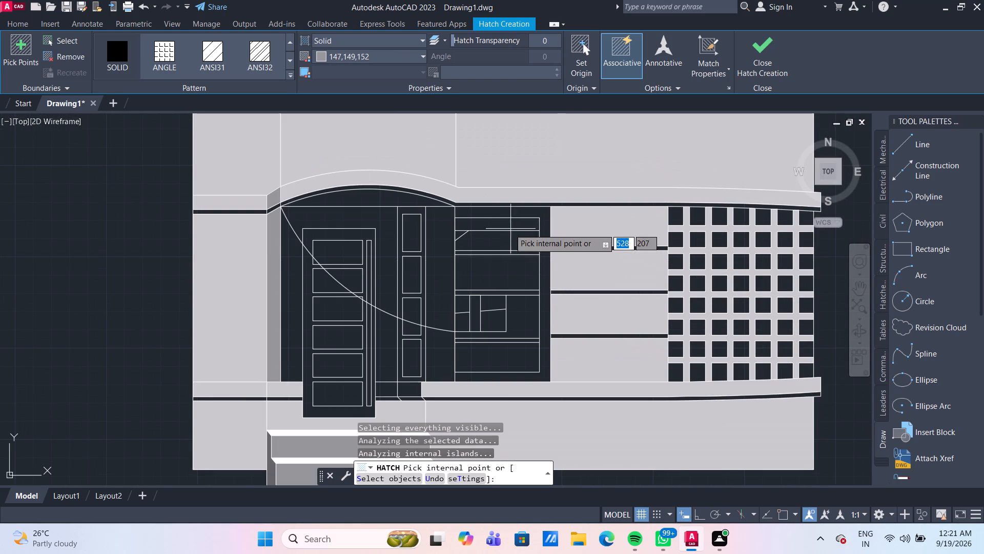
left_click(502, 227)
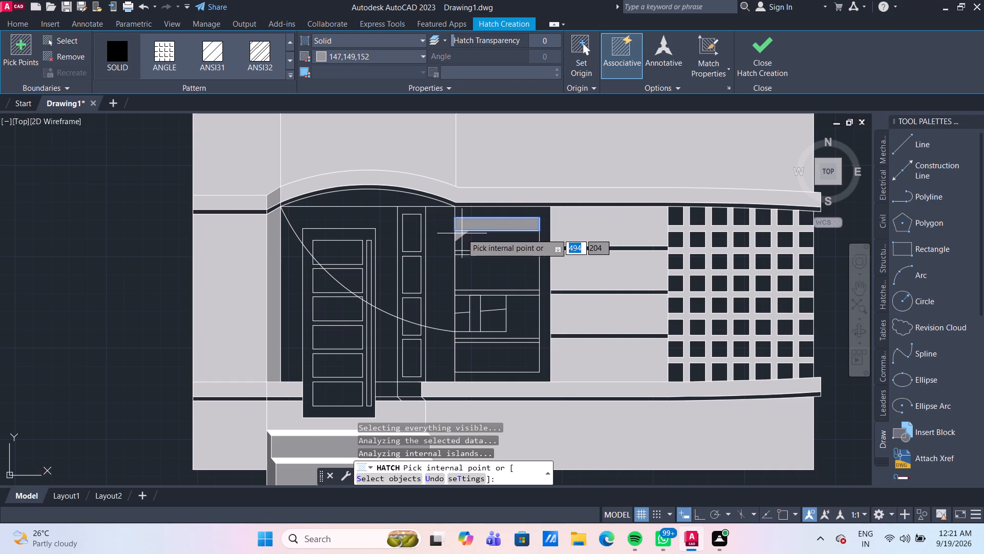
left_click(461, 233)
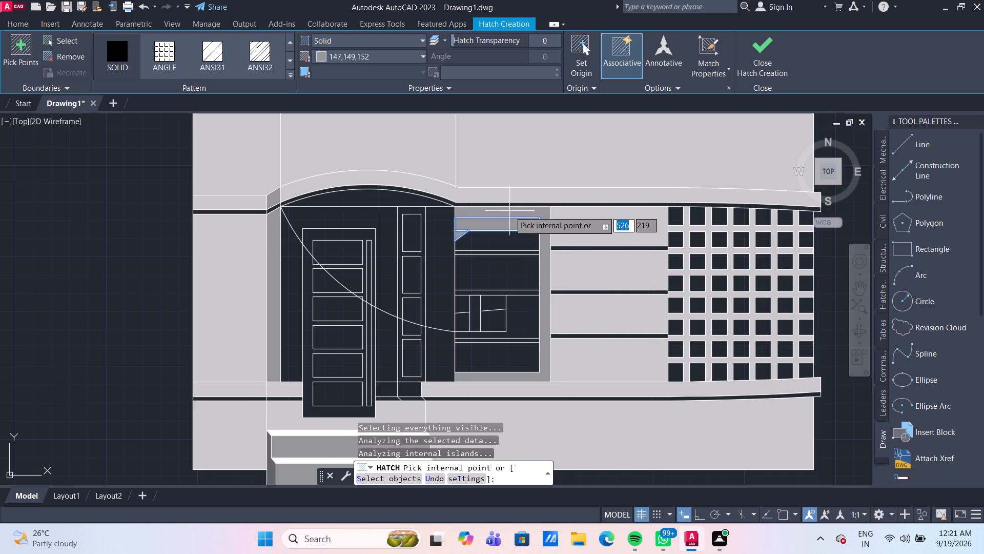
Hatch the entrance recess wall and the sidelight panes above the arc in solid 147,149,152.
left_click(378, 223)
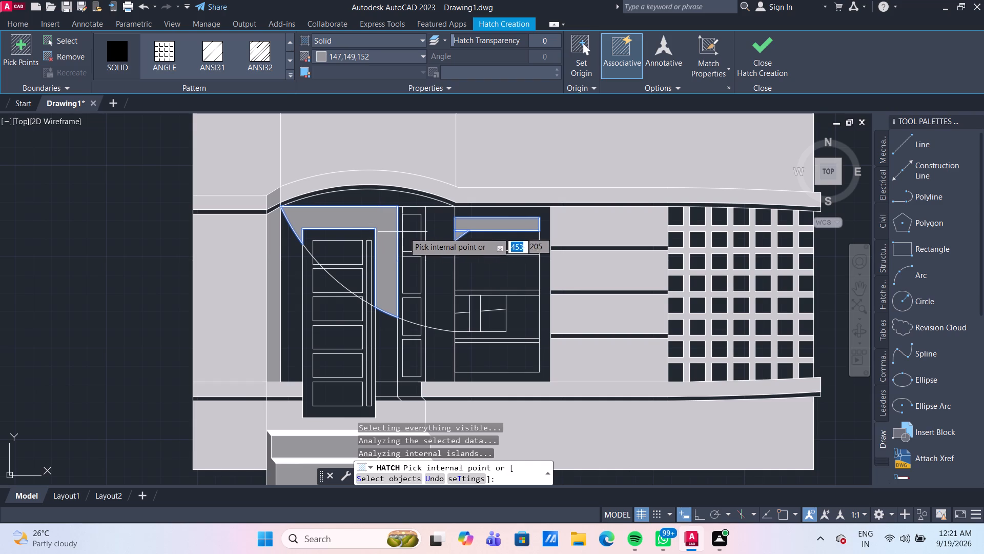
left_click(417, 238)
left_click_drag(415, 271, 415, 276)
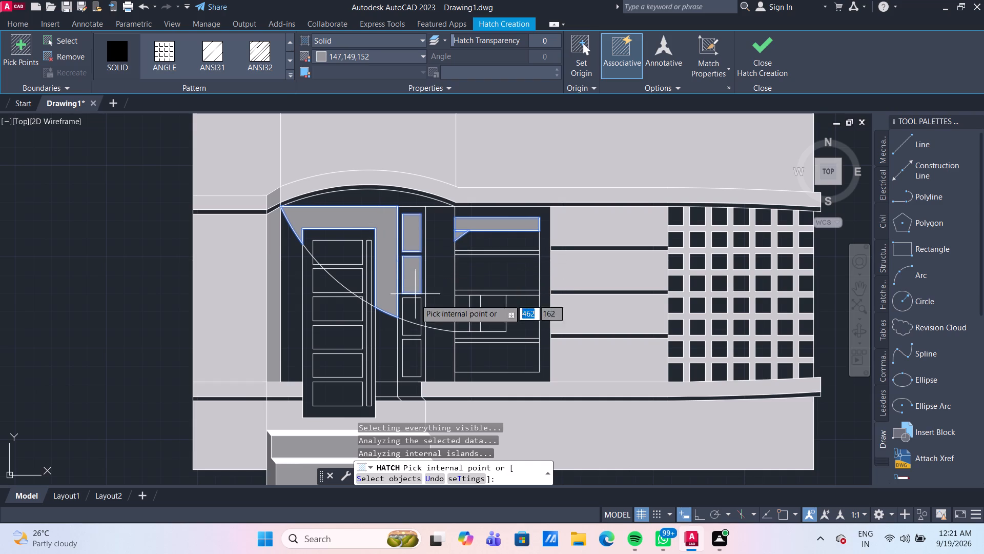
left_click(415, 306)
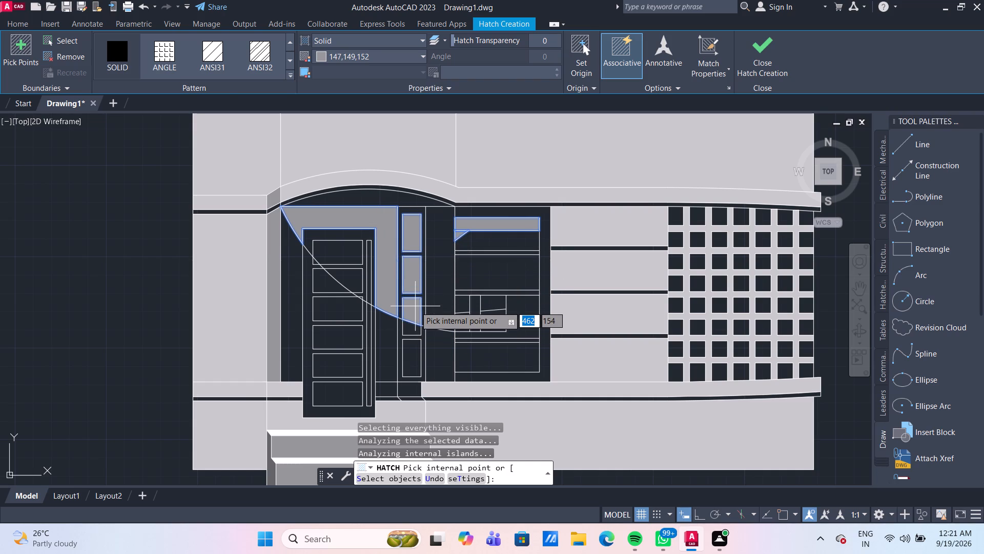
key("Escape")
Hatch the recess wall beside the door and the sidelight panes below the arc in solid colour 199,200,202.
scroll(417, 305, "down", 1)
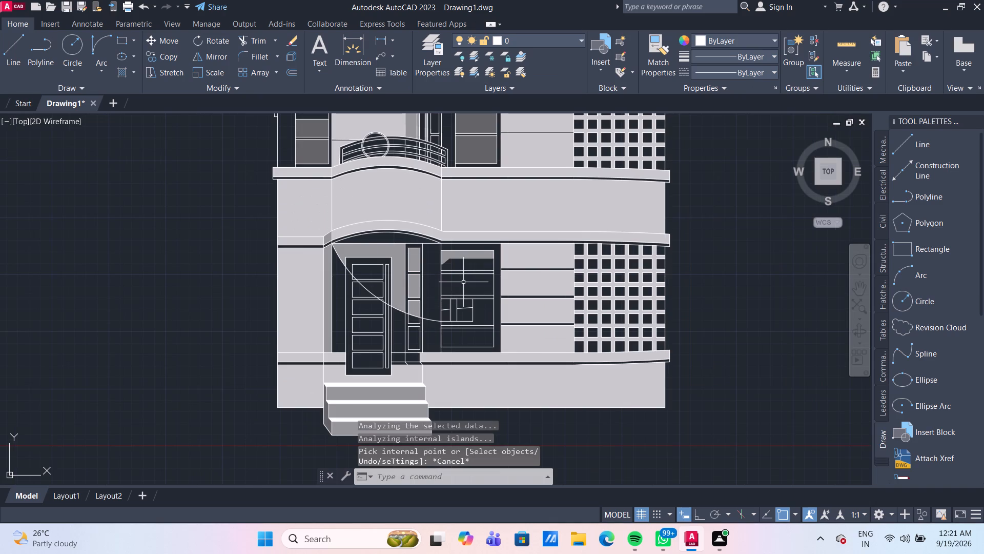
middle_click_drag(433, 292, 439, 310)
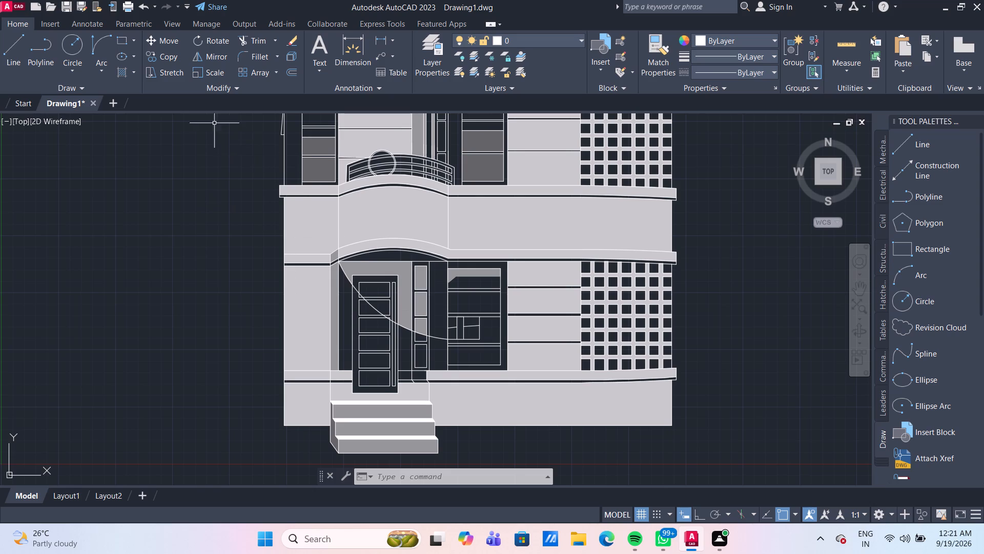
left_click(134, 73)
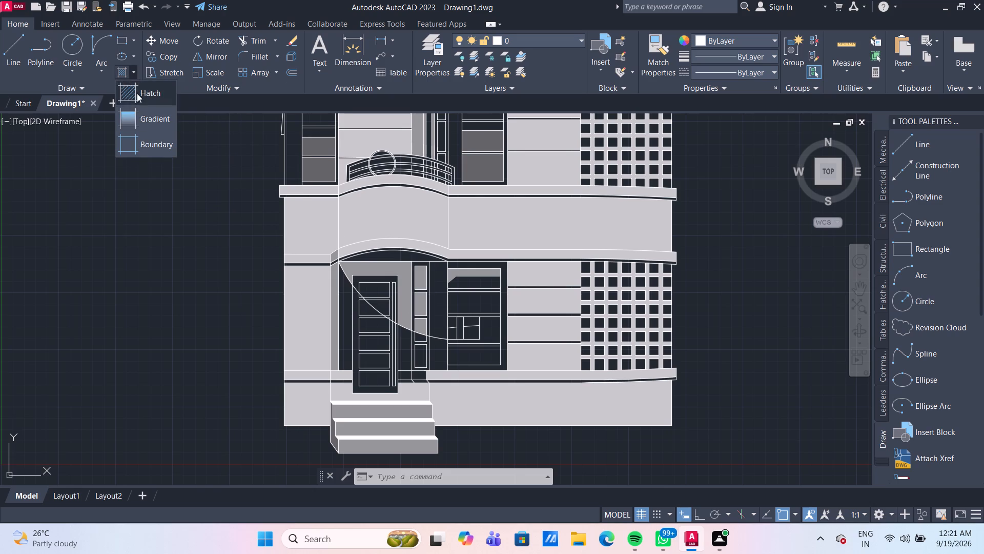
left_click(124, 72)
left_click(382, 53)
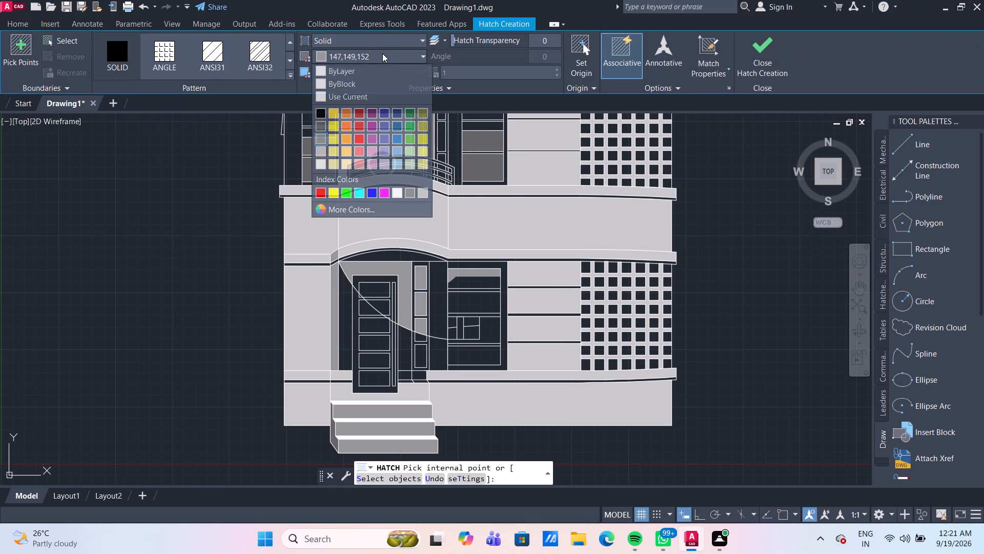
left_click(323, 152)
left_click(345, 307)
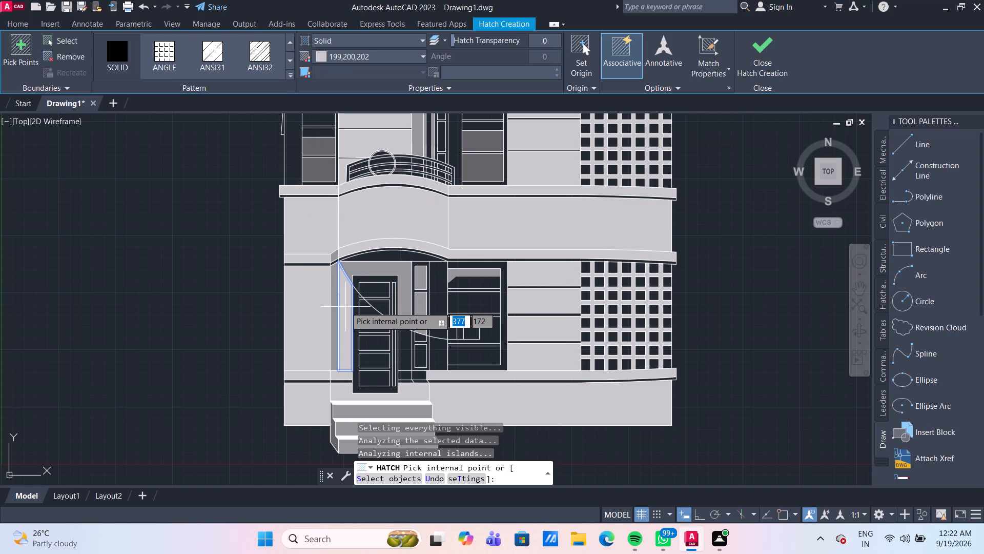
left_click(401, 349)
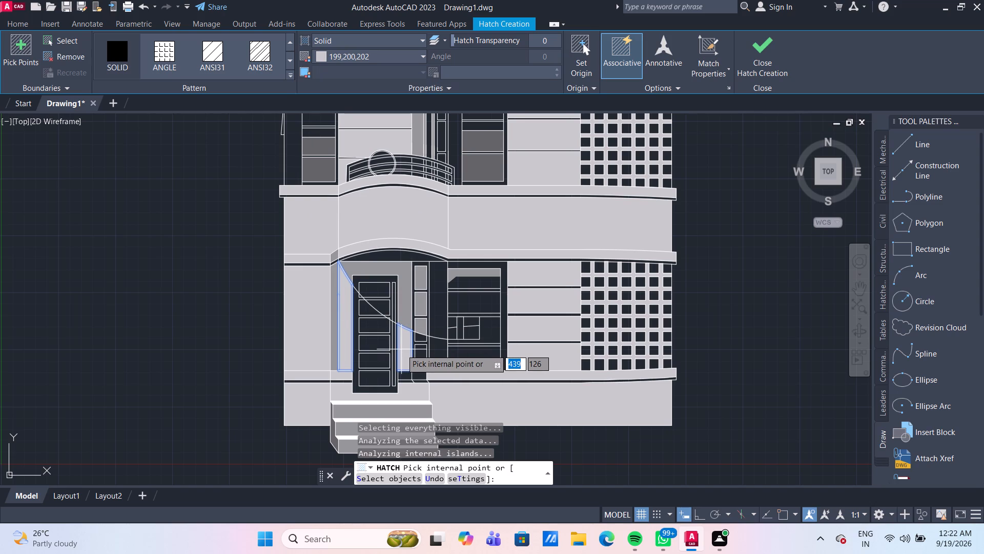
scroll(412, 349, "up", 1)
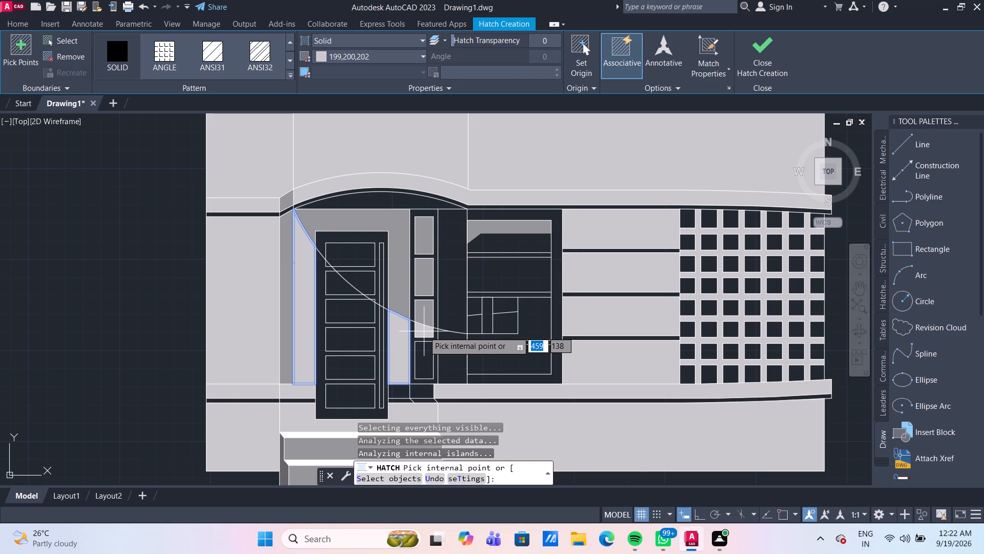
left_click(424, 331)
left_click(423, 349)
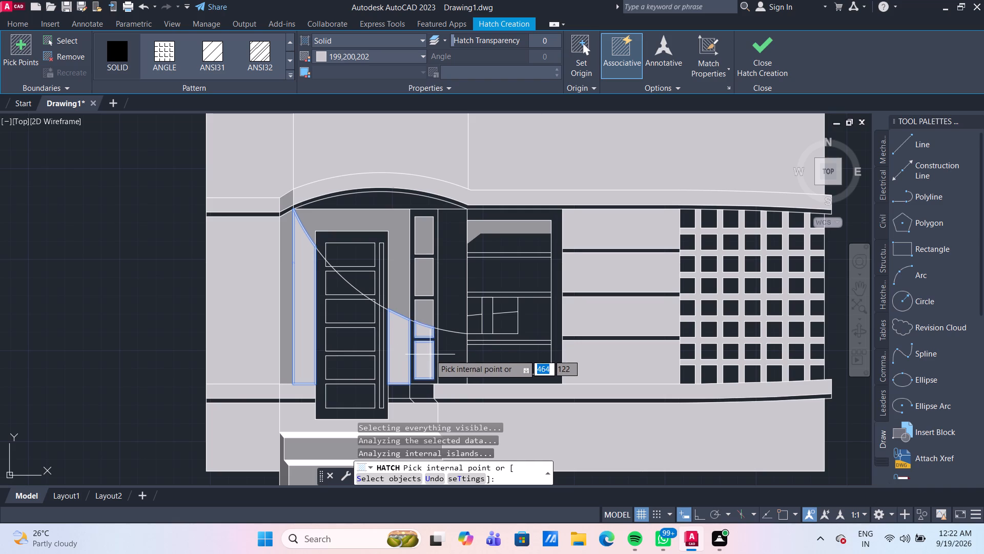
key("Escape")
scroll(432, 354, "down", 2)
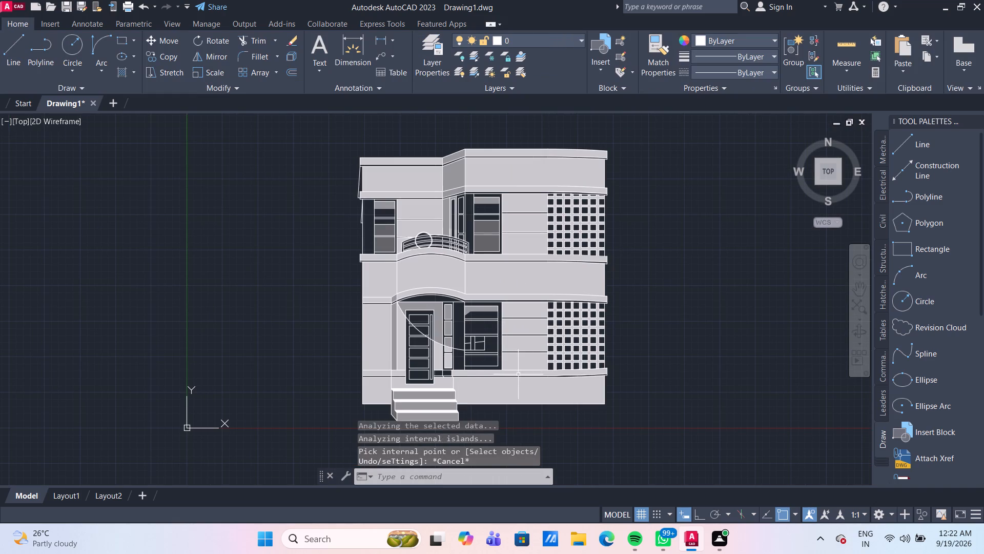
middle_click_drag(482, 347, 410, 300)
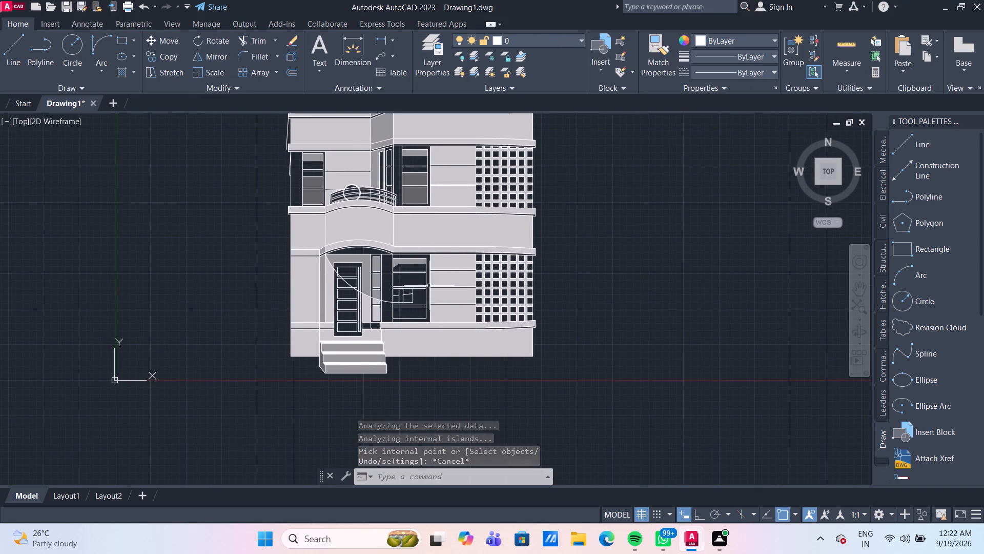
Examine the elevation from the ground-floor entrance up to the roof parapet for areas still without a hatch.
scroll(427, 290, "up", 1)
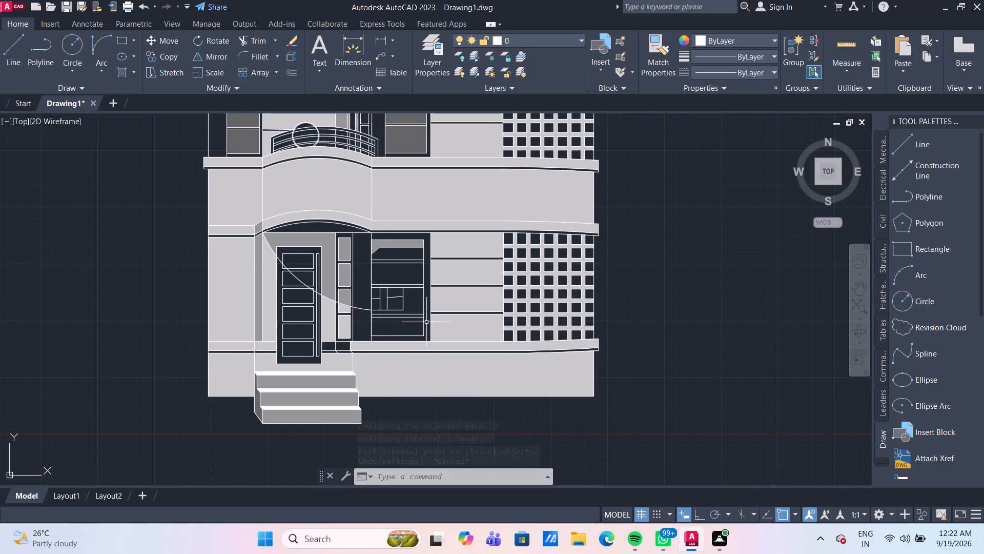
scroll(426, 322, "down", 2)
scroll(529, 283, "up", 1)
middle_click_drag(533, 272, 534, 318)
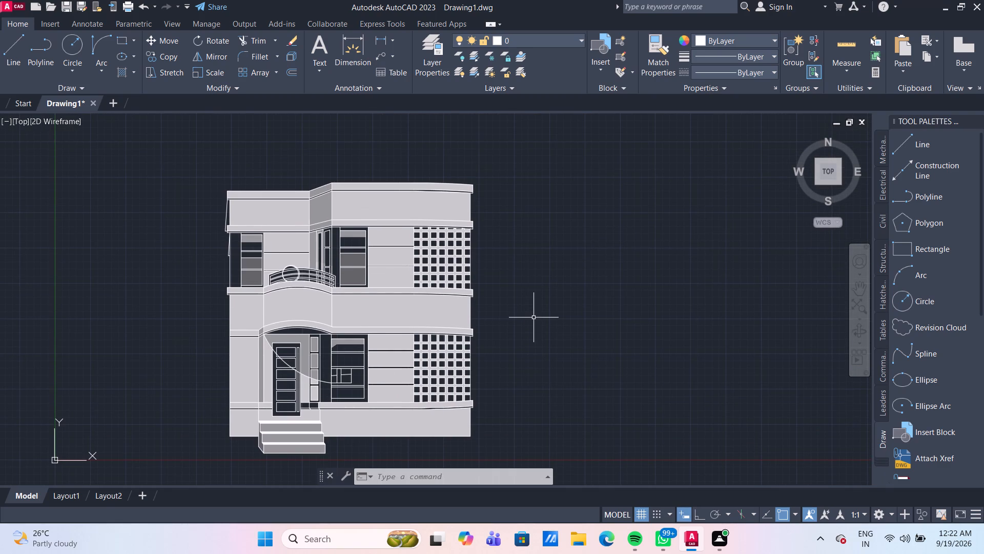
scroll(373, 184, "up", 2)
scroll(324, 204, "up", 1)
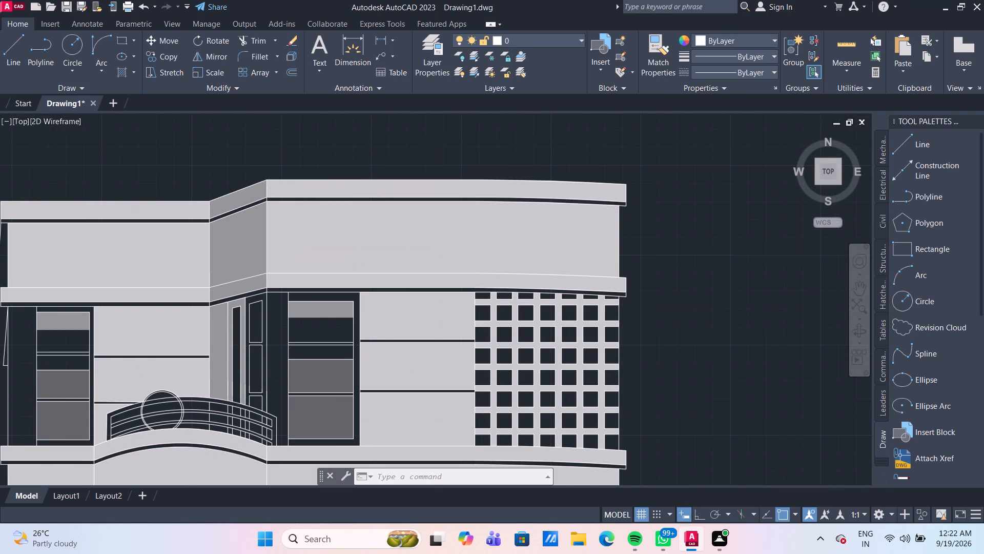
middle_click_drag(327, 204, 366, 189)
scroll(417, 166, "down", 2)
scroll(408, 227, "up", 2)
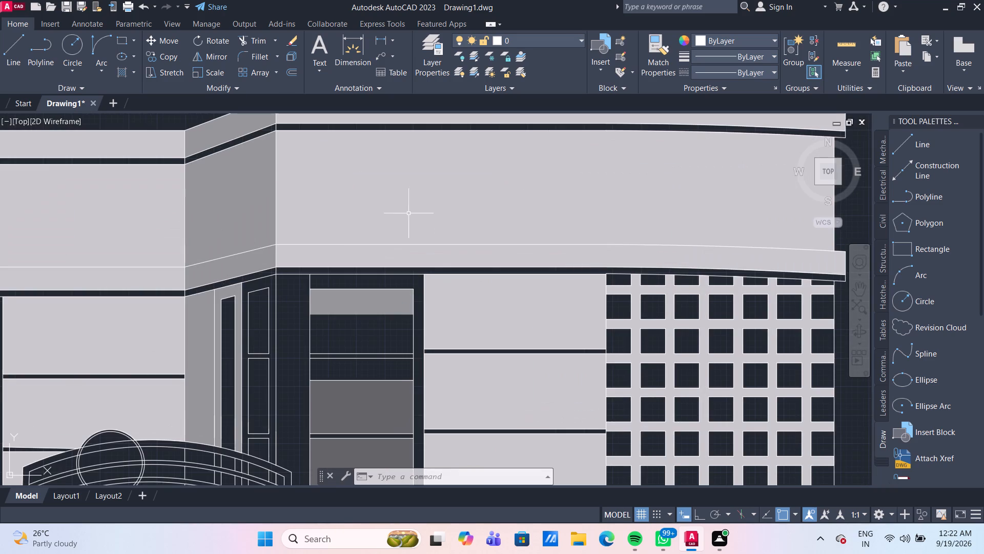
middle_click_drag(414, 212, 467, 211)
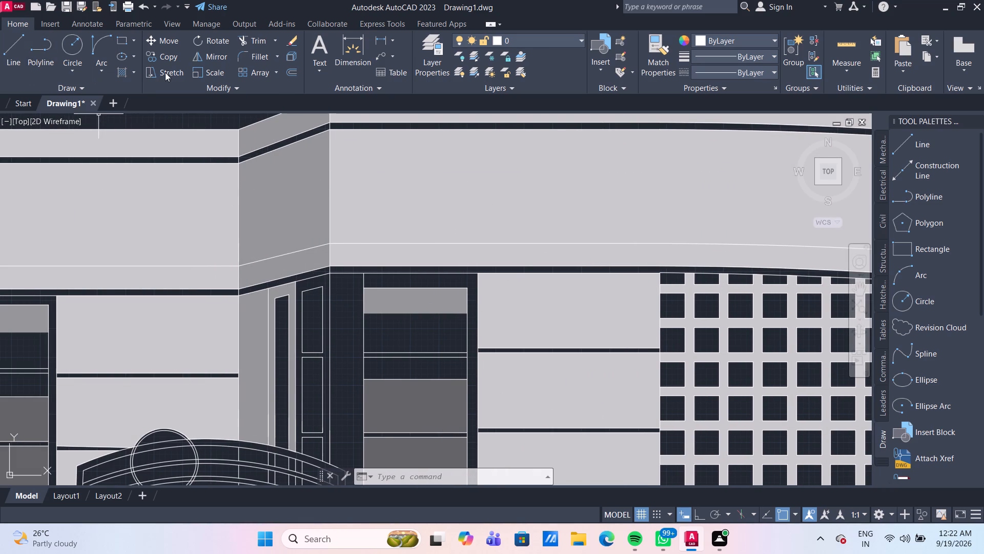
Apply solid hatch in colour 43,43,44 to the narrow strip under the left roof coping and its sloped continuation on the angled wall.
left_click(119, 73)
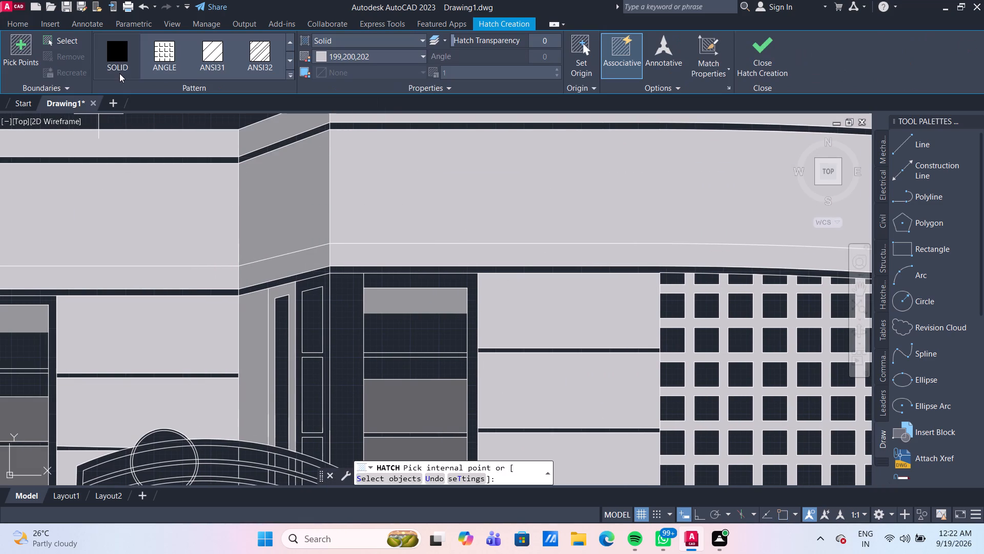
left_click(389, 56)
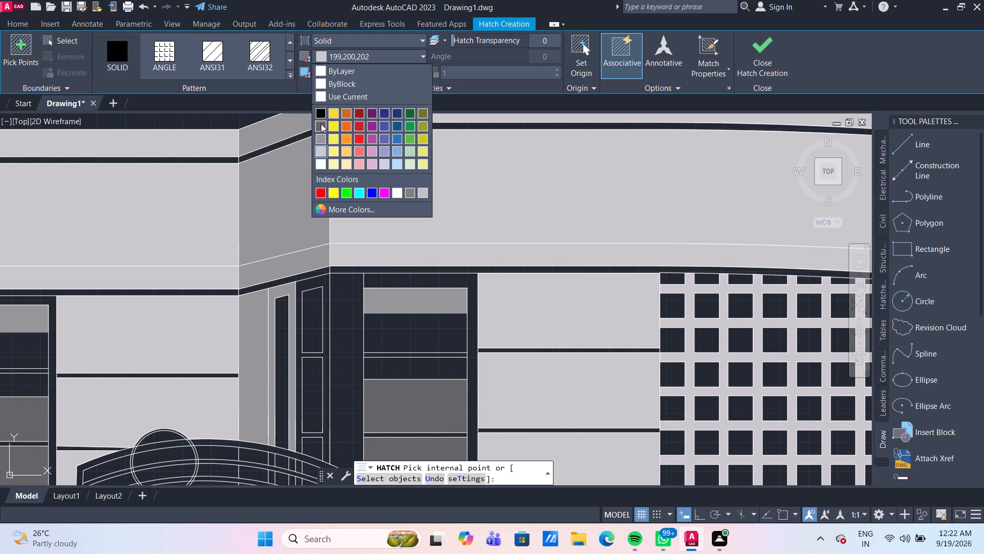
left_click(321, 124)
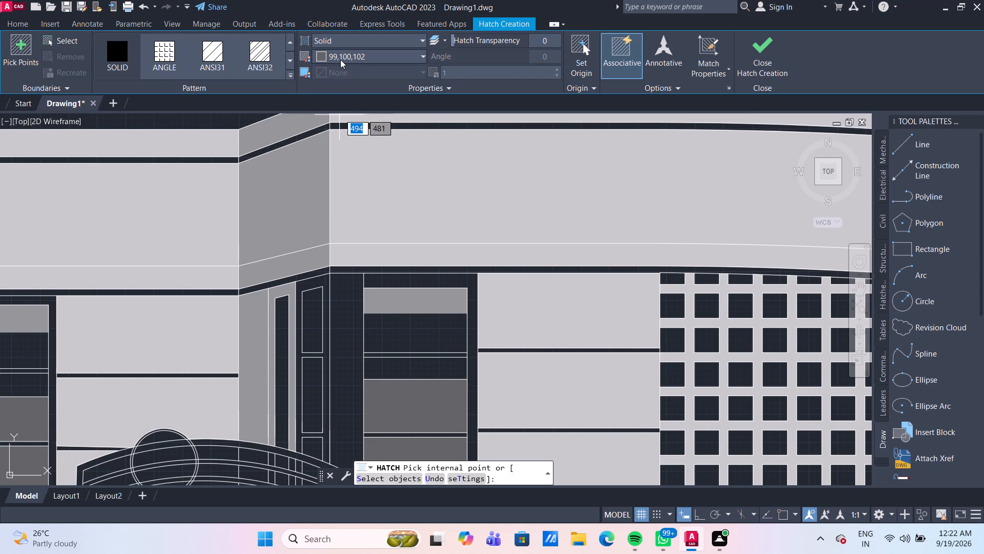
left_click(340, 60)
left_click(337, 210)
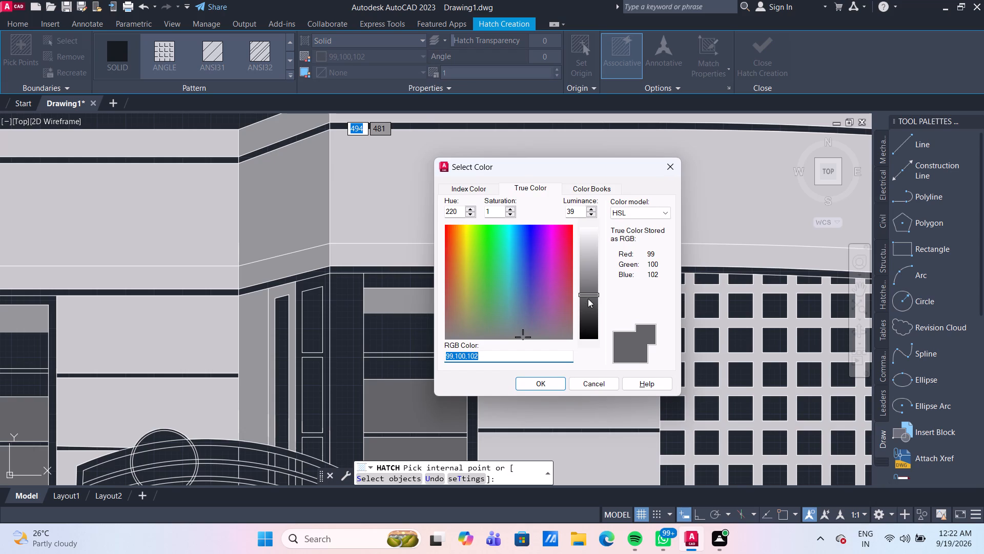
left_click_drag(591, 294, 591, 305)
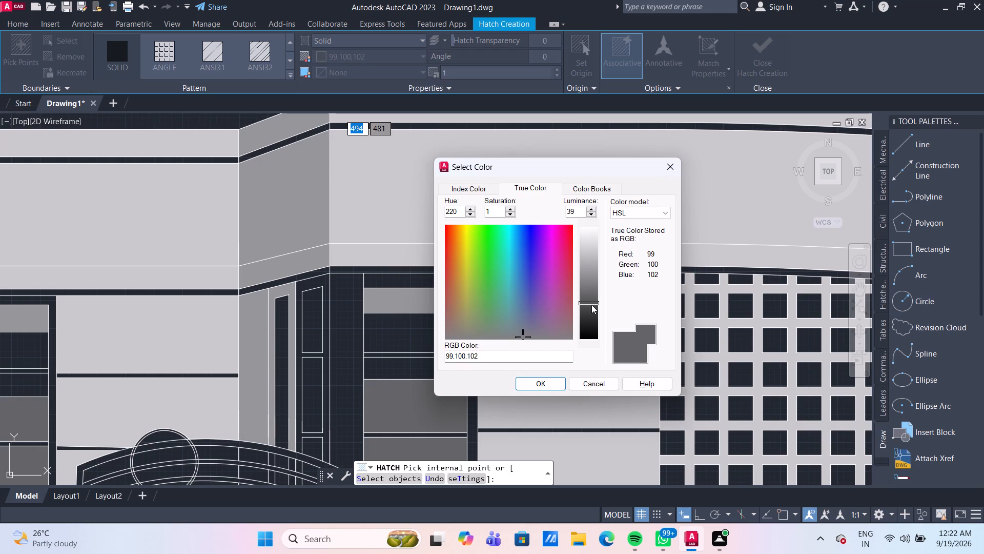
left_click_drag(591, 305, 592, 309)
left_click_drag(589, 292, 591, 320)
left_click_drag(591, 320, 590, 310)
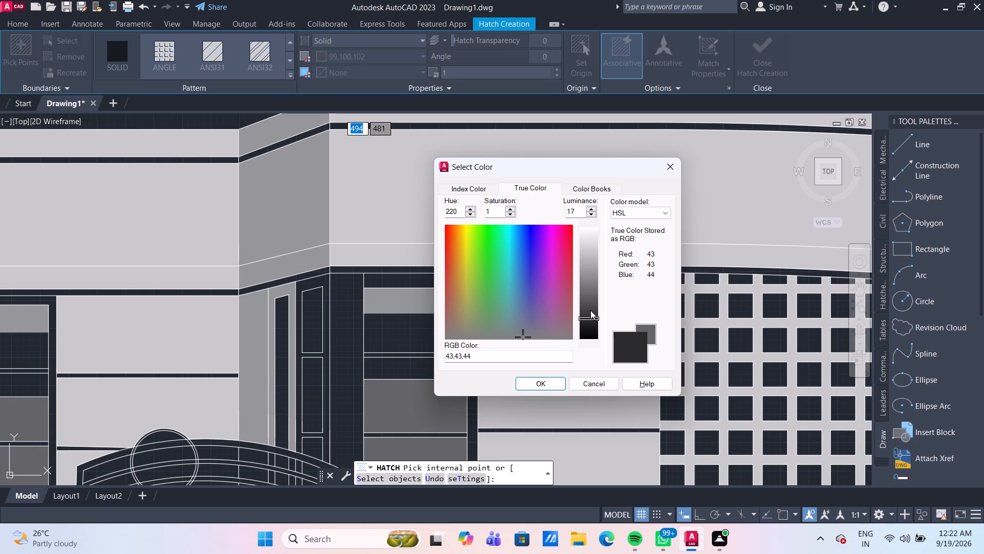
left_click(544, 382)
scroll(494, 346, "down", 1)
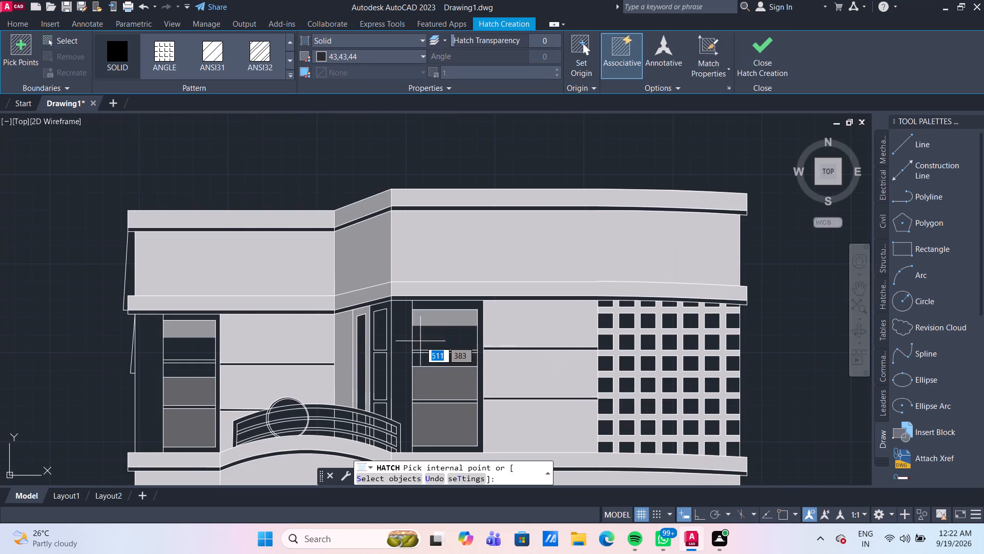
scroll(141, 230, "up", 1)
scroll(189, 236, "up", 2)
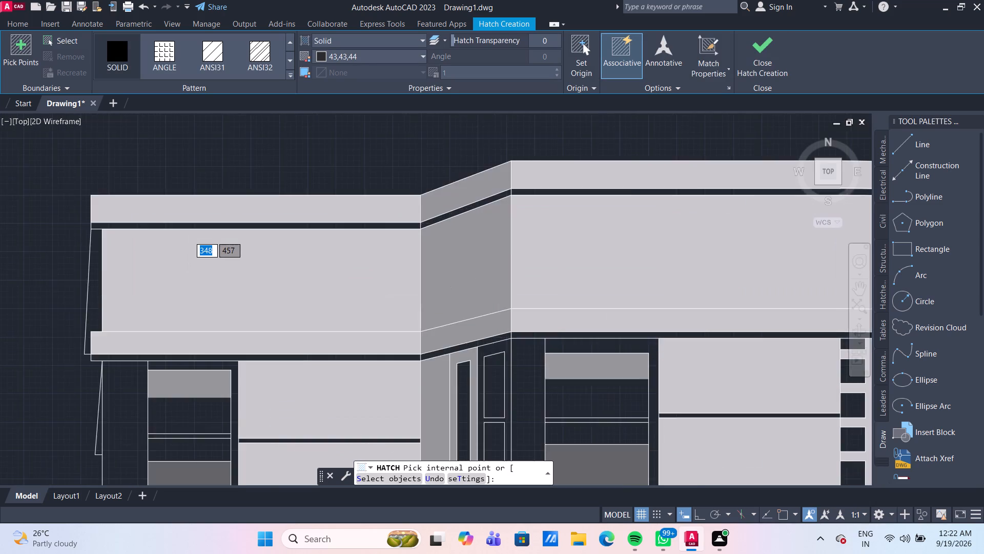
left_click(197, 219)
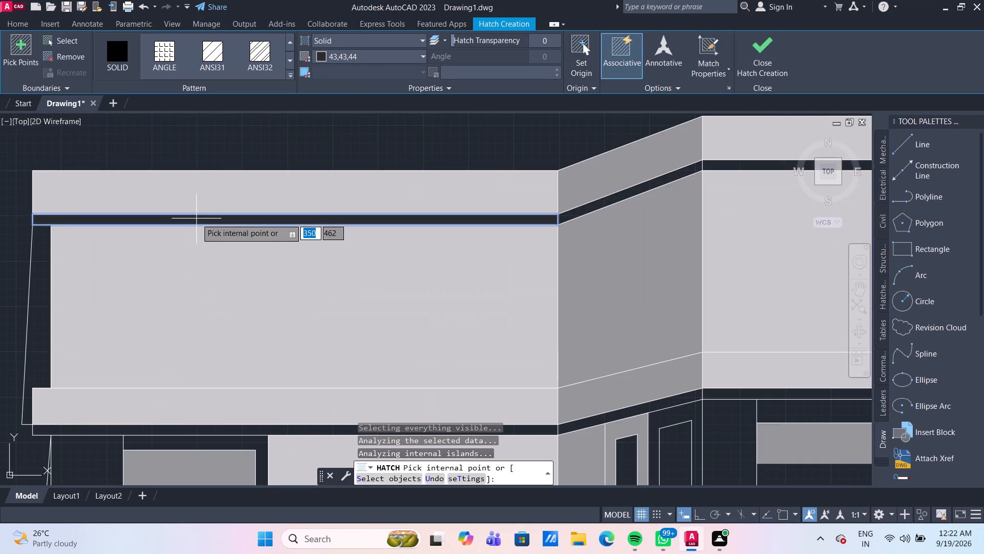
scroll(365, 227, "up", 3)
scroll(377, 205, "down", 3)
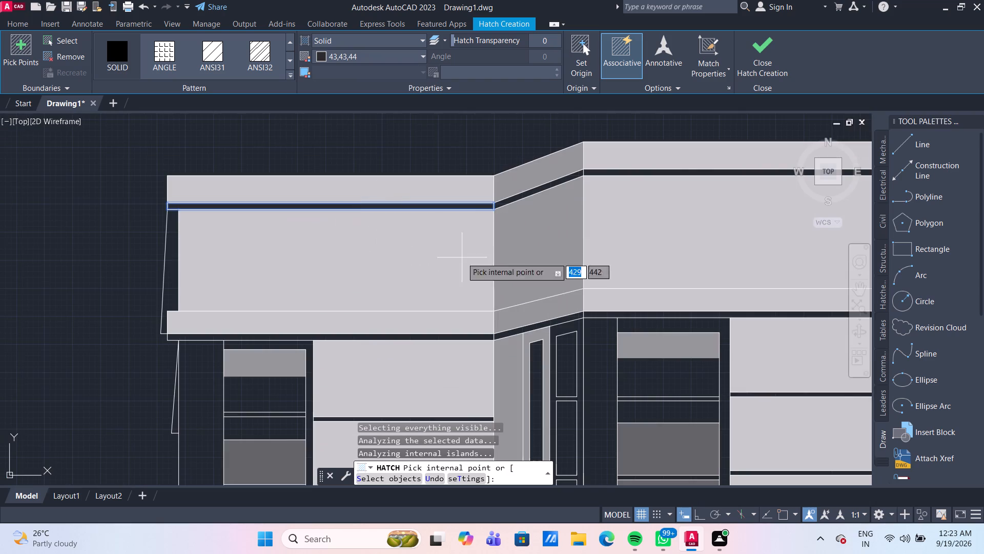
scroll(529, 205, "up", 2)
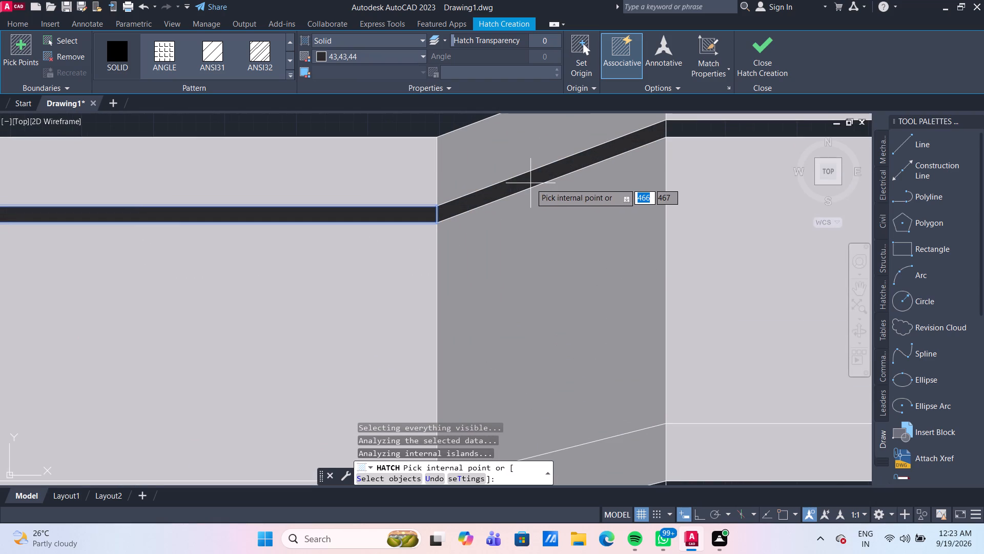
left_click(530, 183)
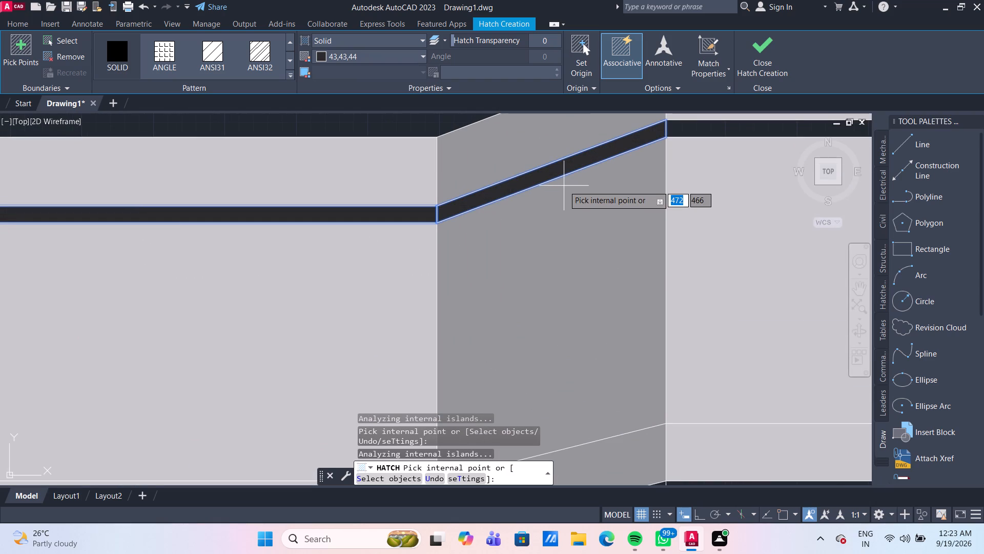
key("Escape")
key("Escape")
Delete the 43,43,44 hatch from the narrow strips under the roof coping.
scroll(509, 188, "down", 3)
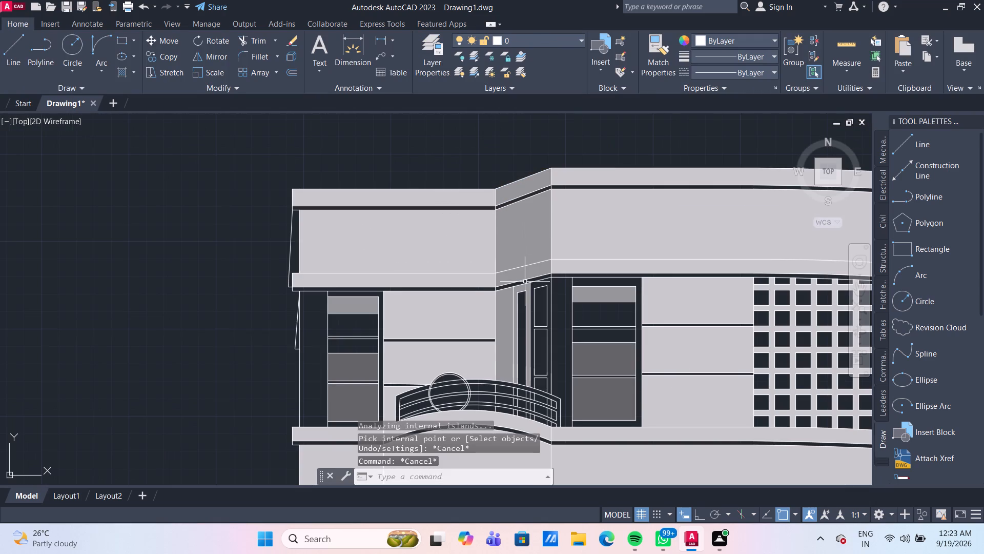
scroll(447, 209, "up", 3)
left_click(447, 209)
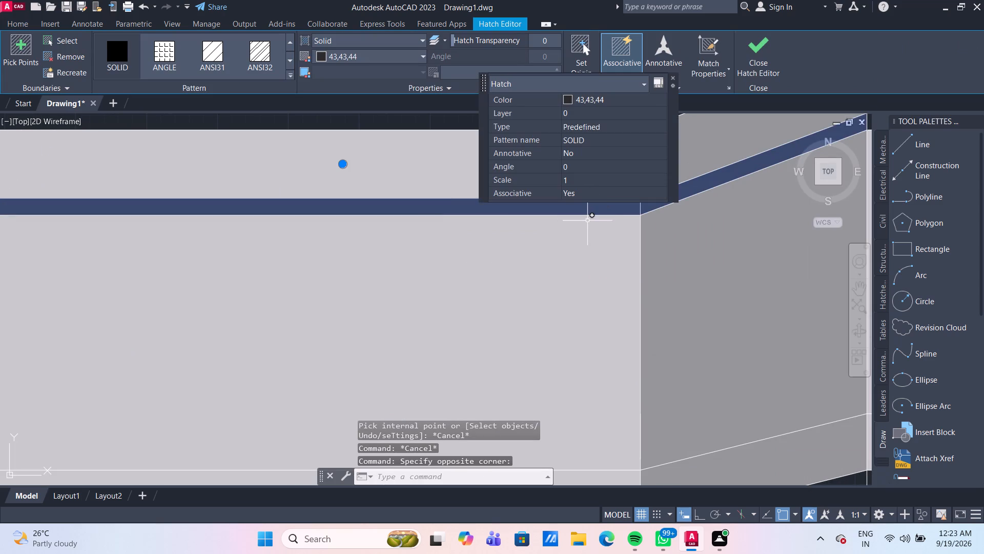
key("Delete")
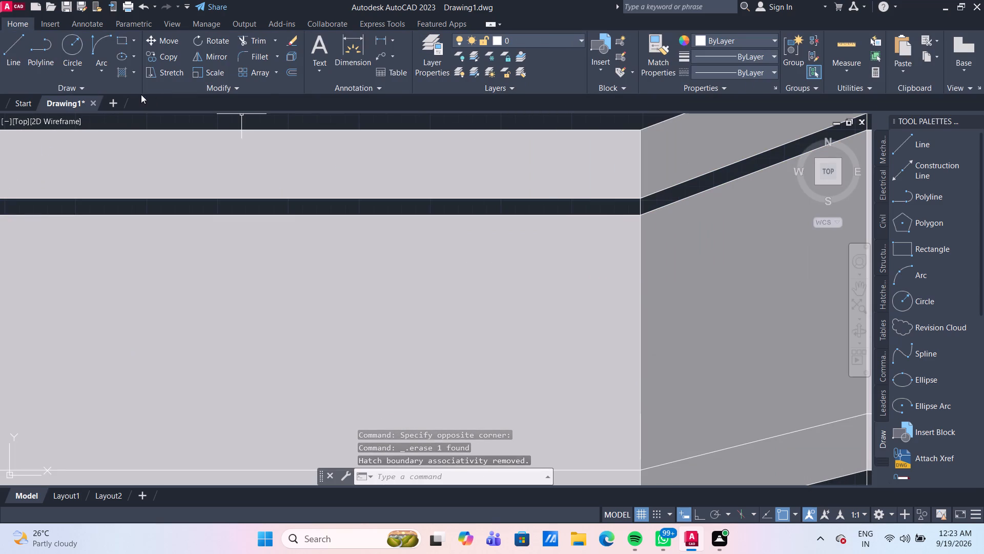
Start a solid hatch and set its true colour to the dark grey 86,84,89.
left_click(123, 70)
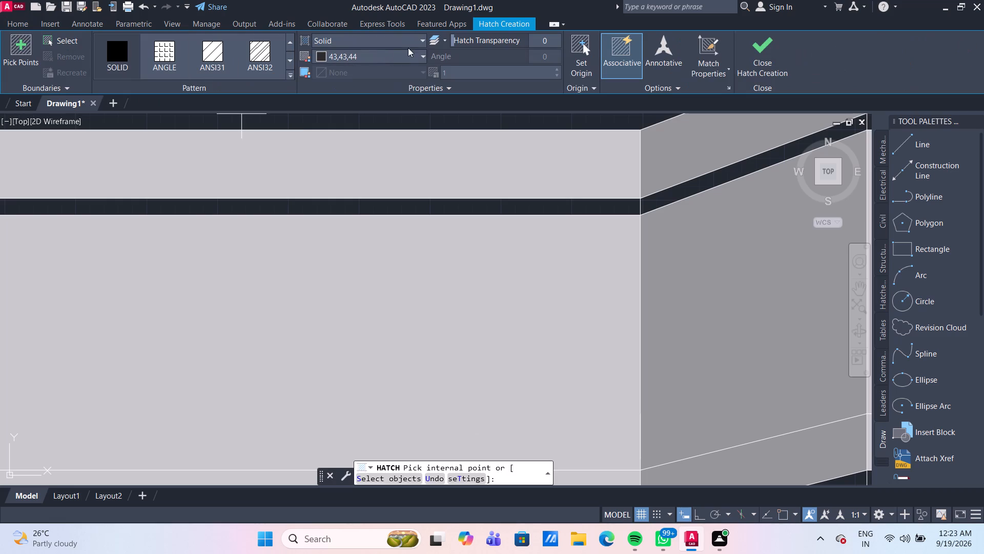
left_click(422, 55)
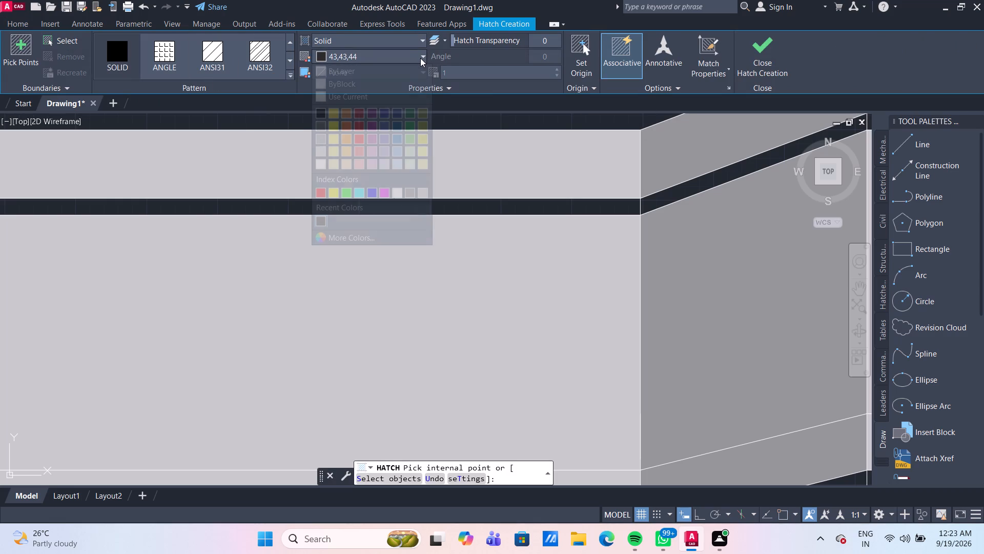
left_click(359, 238)
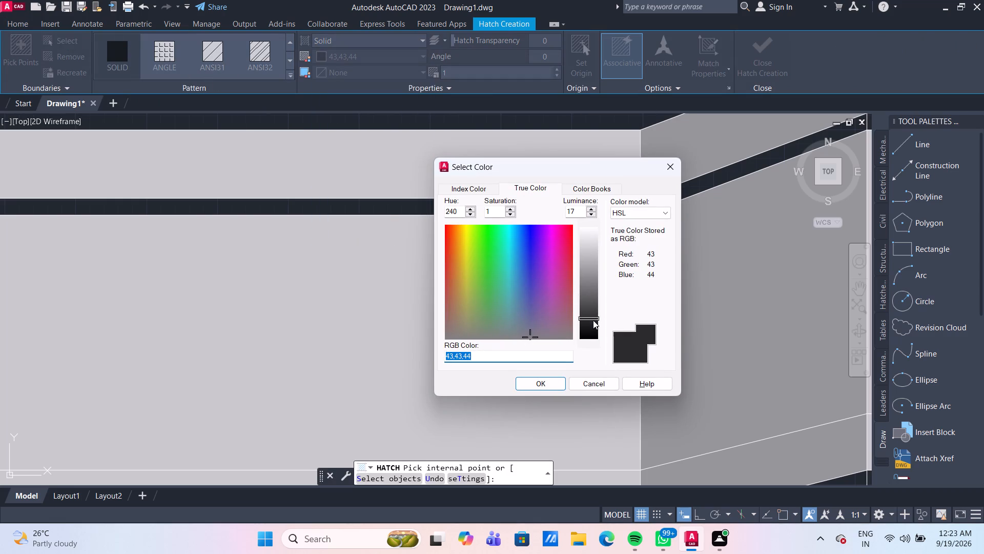
left_click_drag(591, 318, 591, 308)
left_click(591, 308)
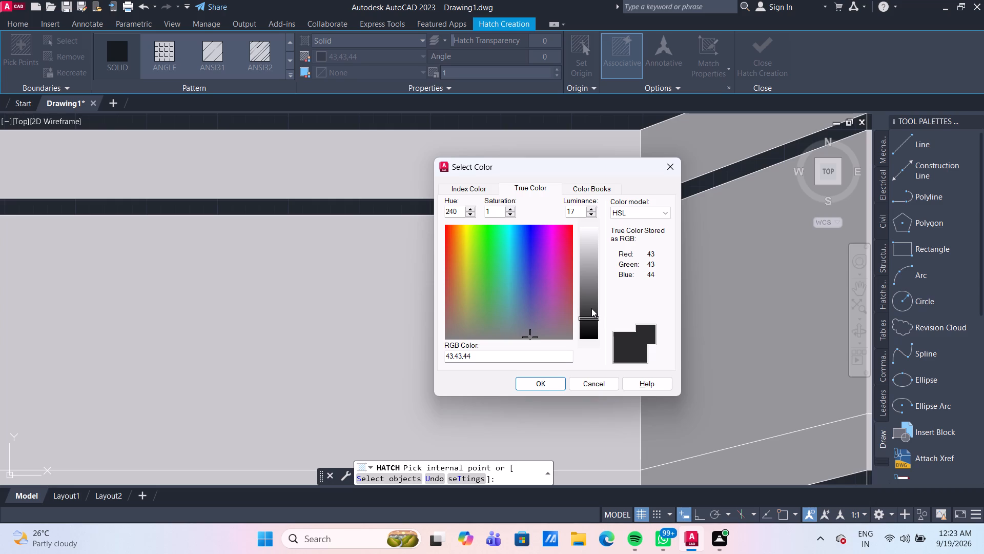
left_click(591, 308)
left_click_drag(591, 317, 591, 310)
scroll(591, 311, "up", 2)
left_click_drag(592, 315, 593, 309)
left_click_drag(591, 318, 589, 264)
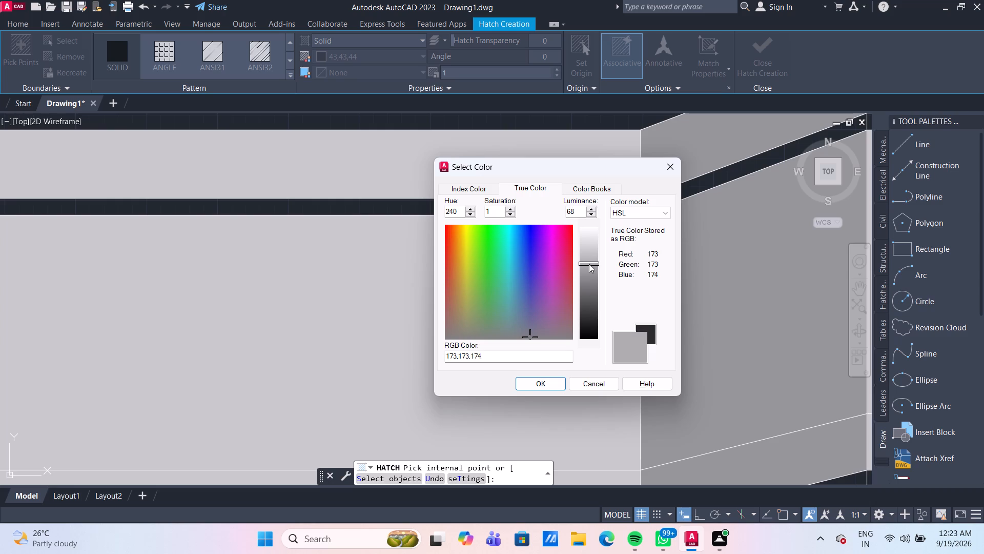
left_click_drag(589, 264, 591, 301)
left_click_drag(591, 301, 592, 312)
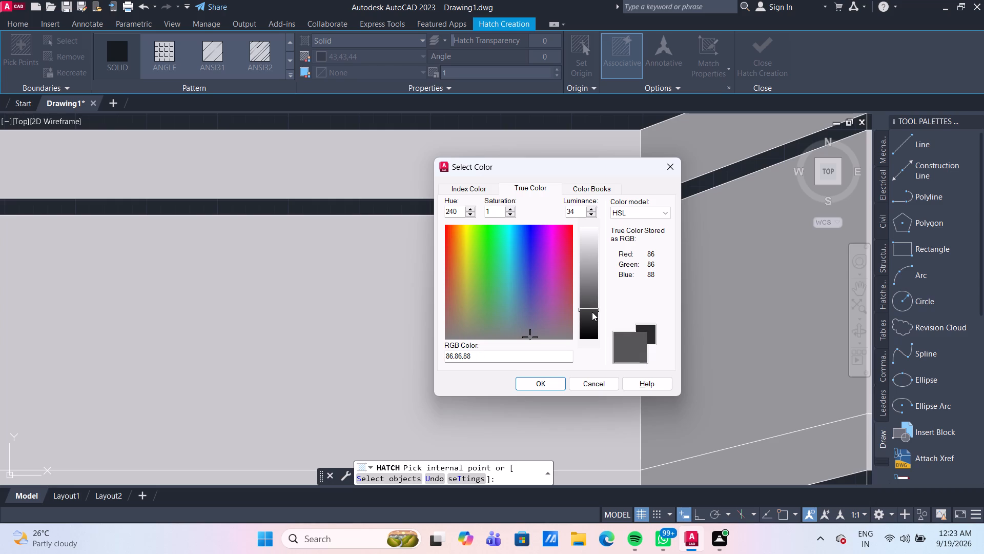
left_click_drag(592, 312, 593, 311)
scroll(593, 308, "up", 4)
left_click_drag(532, 337, 540, 335)
left_click_drag(592, 297, 591, 304)
left_click(543, 385)
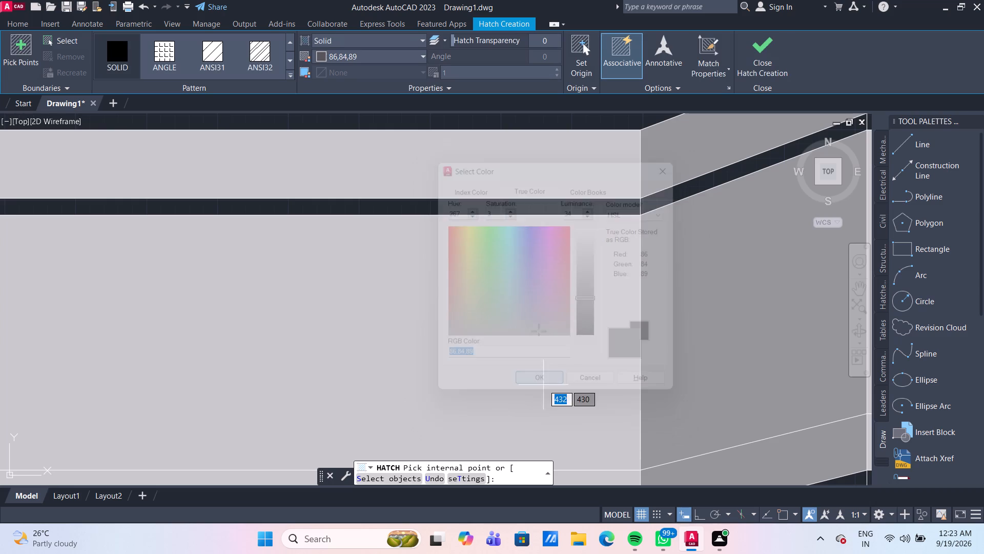
Hatch the narrow strips under the roof coping in solid 86,84,89: the straight left strip, sloped strip and long curved right strip.
left_click(571, 208)
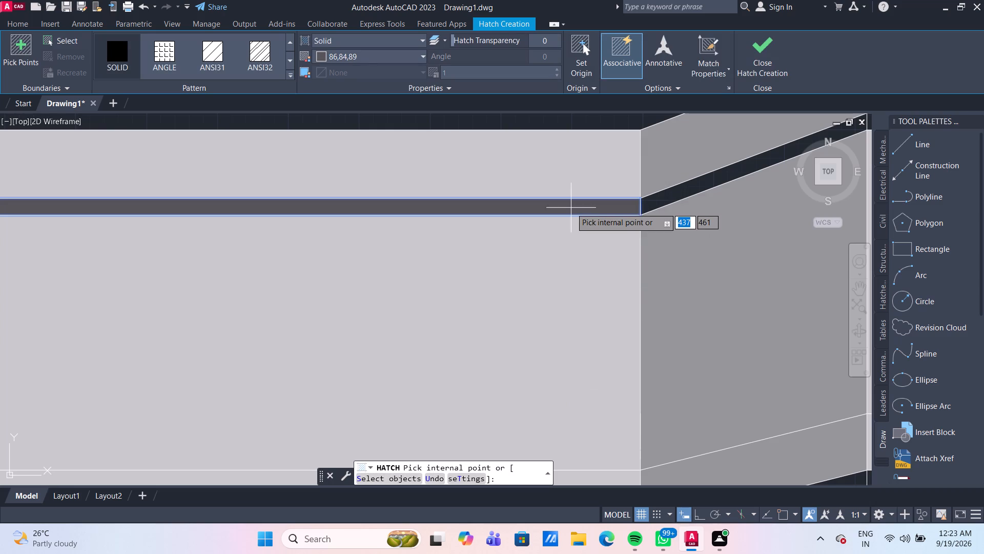
scroll(571, 208, "down", 3)
scroll(616, 204, "up", 2)
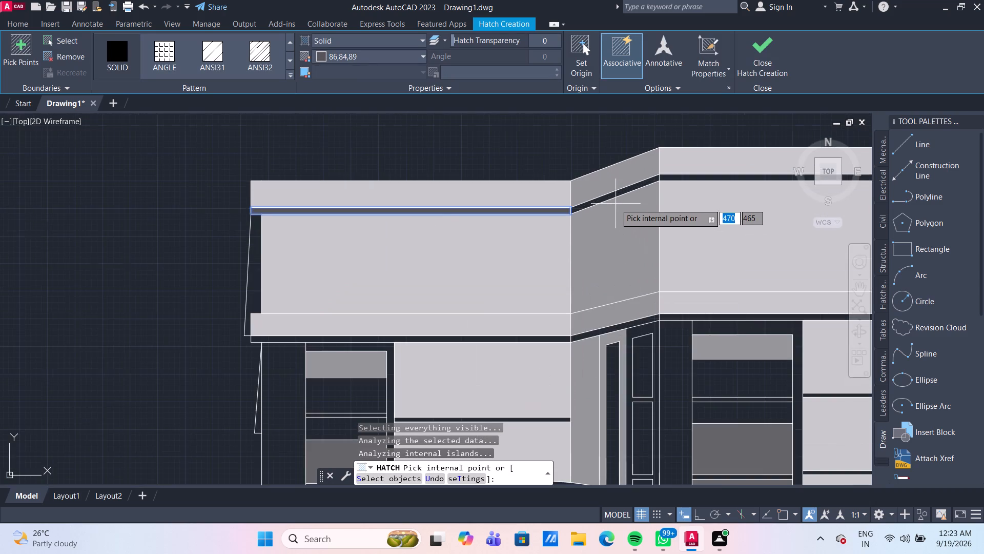
scroll(614, 199, "up", 2)
left_click(606, 188)
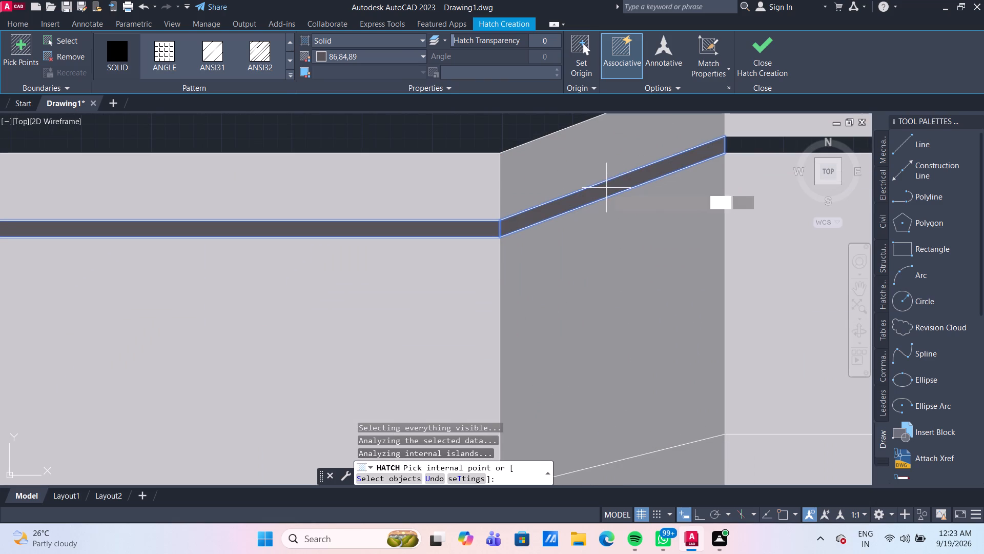
scroll(728, 189, "down", 2)
middle_click_drag(732, 193, 439, 251)
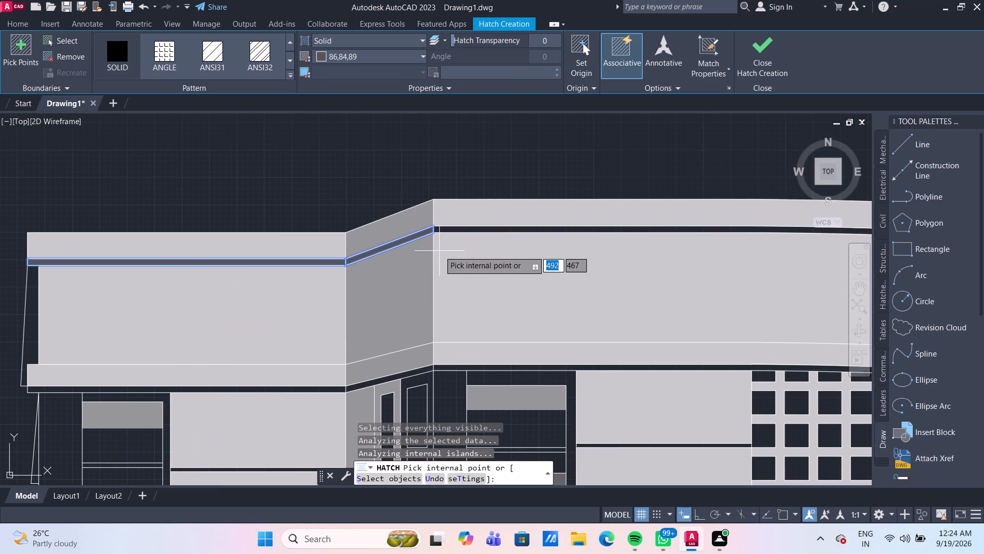
left_click(485, 231)
scroll(597, 284, "down", 2)
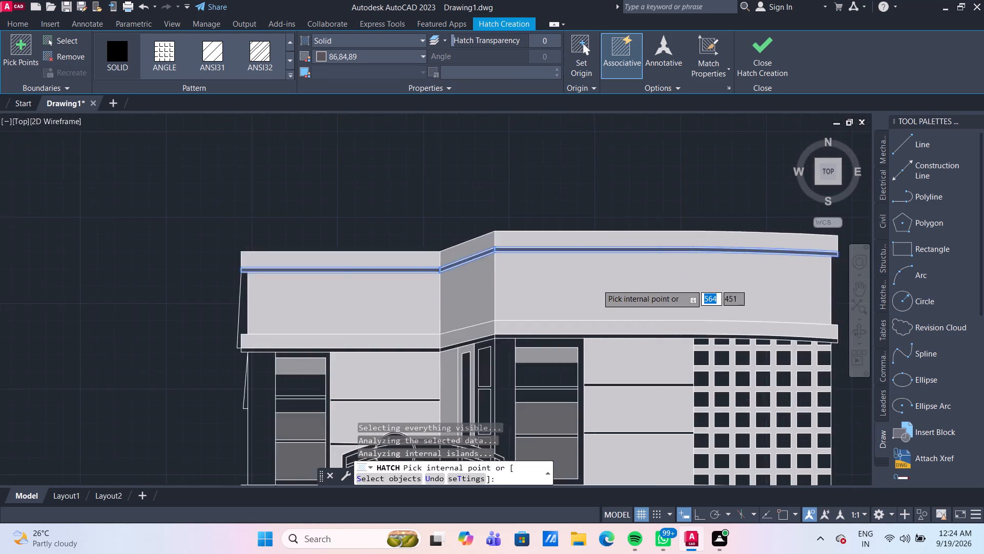
scroll(614, 300, "up", 1)
key("Escape")
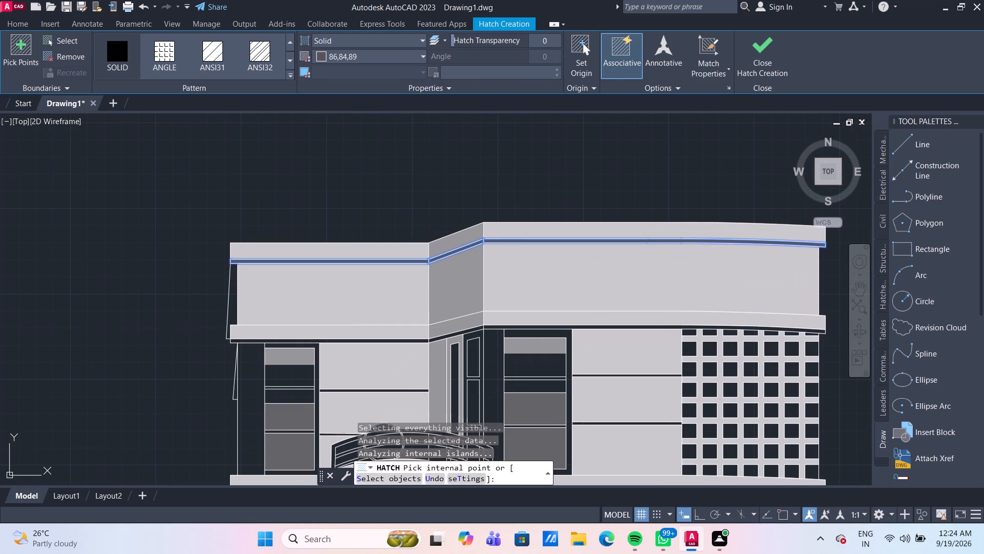
Apply the solid 86,84,89 hatch to the left, sloped and right strips under the band above the upper-floor windows.
scroll(628, 295, "down", 2)
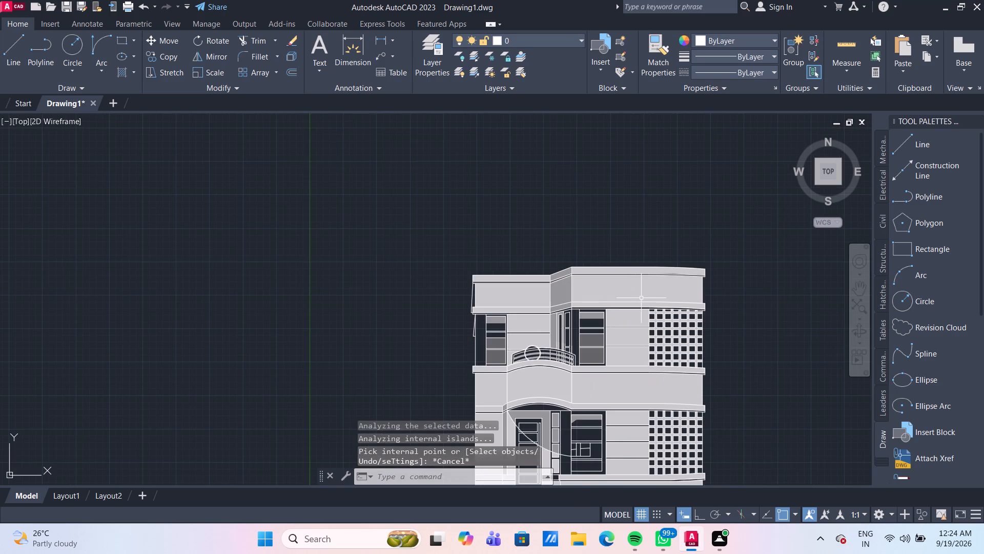
scroll(641, 298, "up", 2)
middle_click_drag(573, 293, 515, 204)
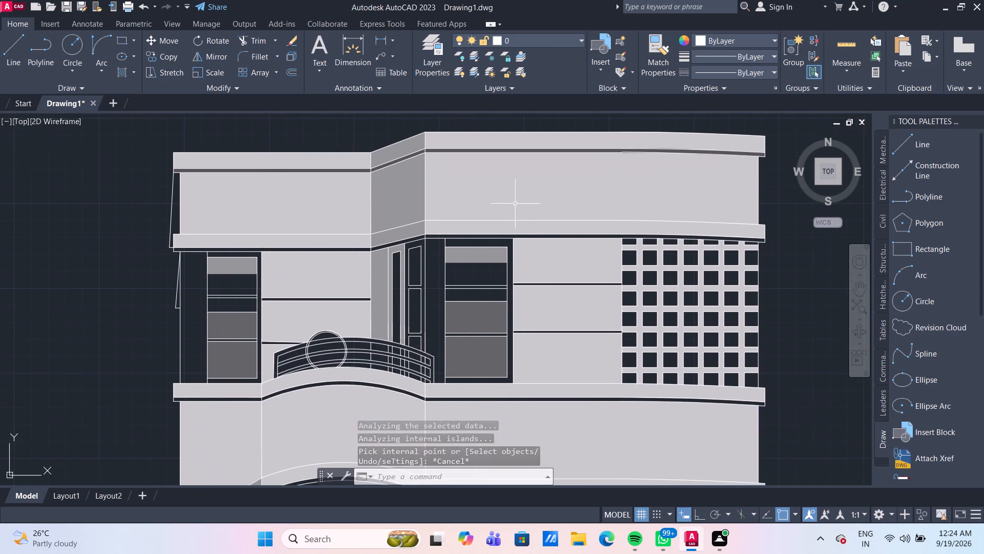
scroll(524, 252, "up", 1)
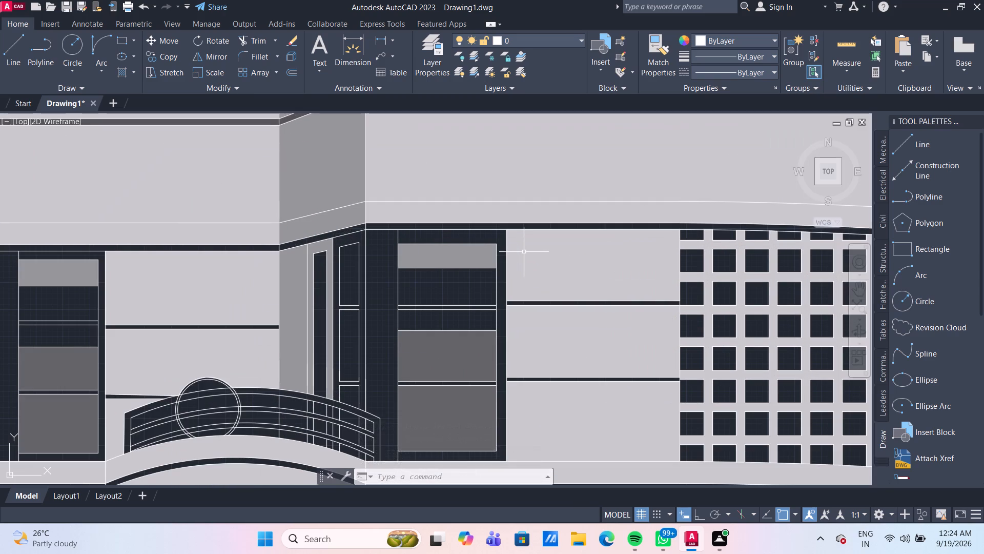
left_click(124, 67)
scroll(135, 288, "up", 1)
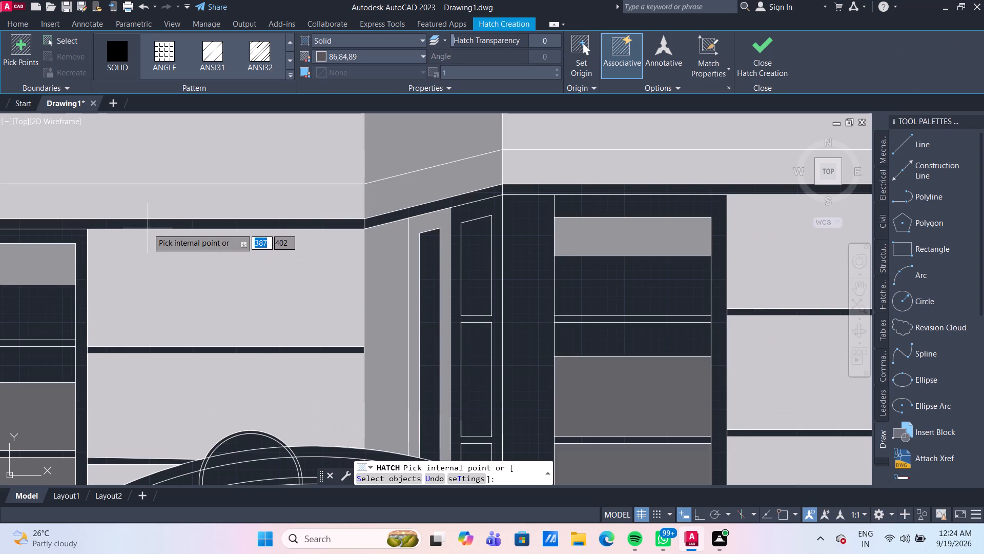
left_click(151, 222)
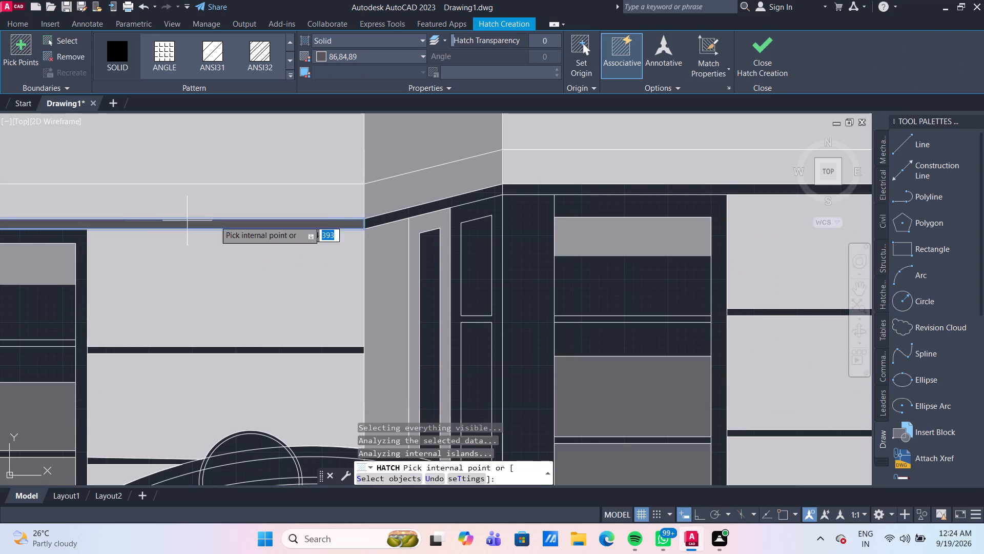
left_click(386, 217)
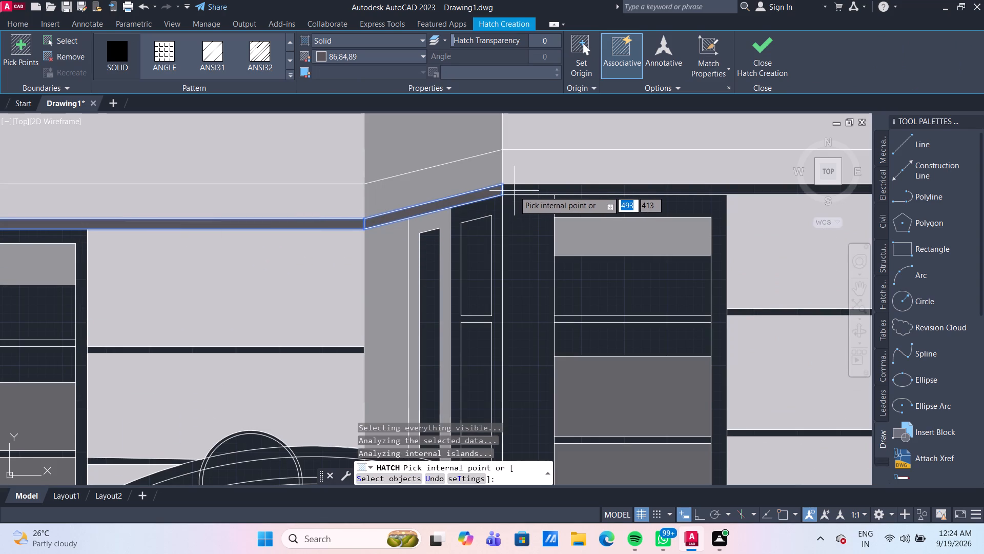
left_click(517, 191)
Hatch the left, arched and right strips under the balcony-level band in solid 86,84,89.
scroll(517, 192, "down", 1)
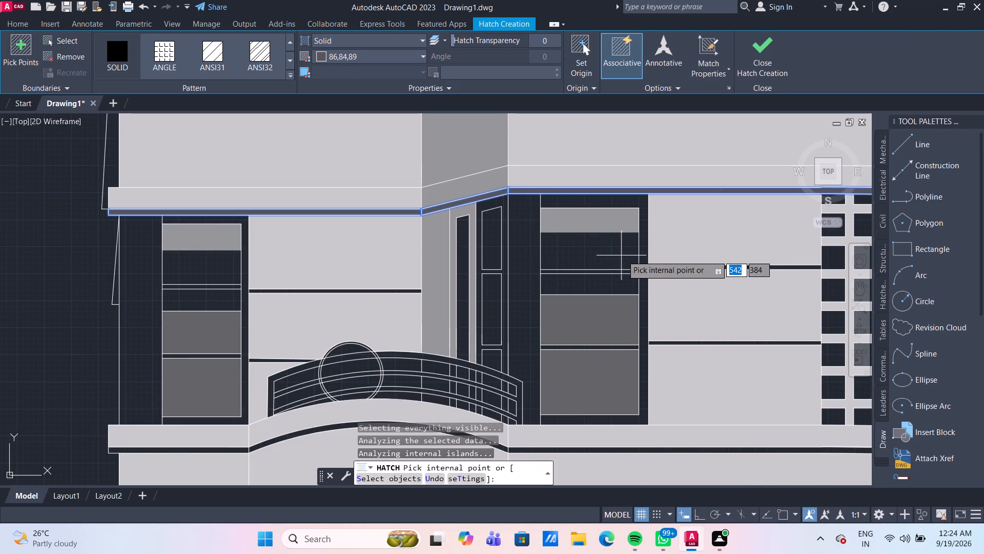
scroll(622, 255, "down", 2)
middle_click_drag(667, 257, 557, 159)
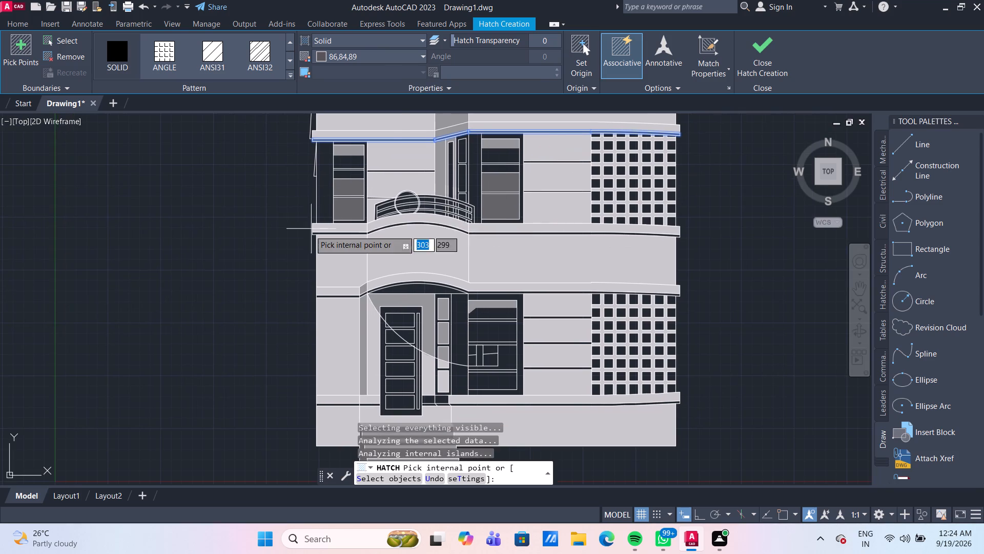
scroll(307, 239, "up", 2)
scroll(377, 223, "up", 1)
left_click(385, 227)
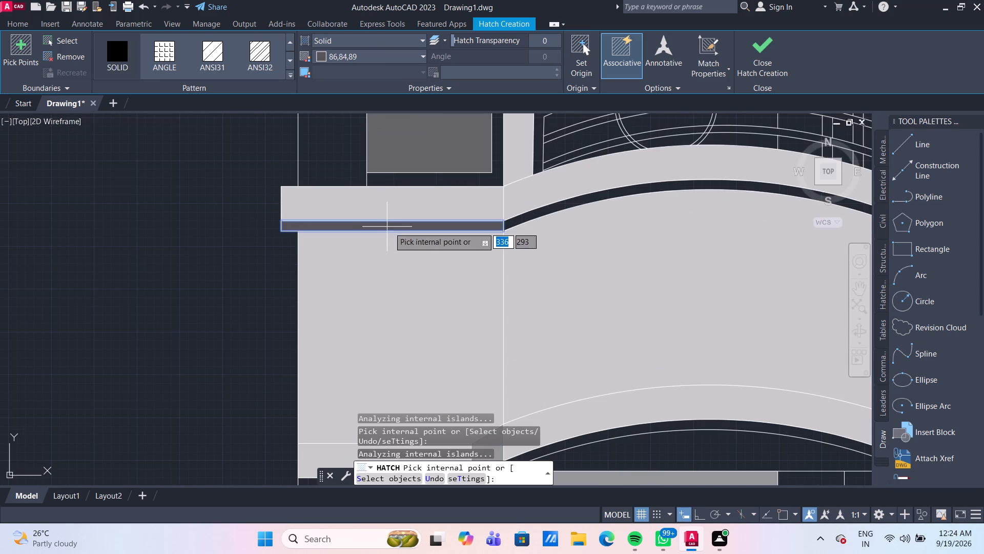
left_click(566, 205)
scroll(569, 206, "down", 2)
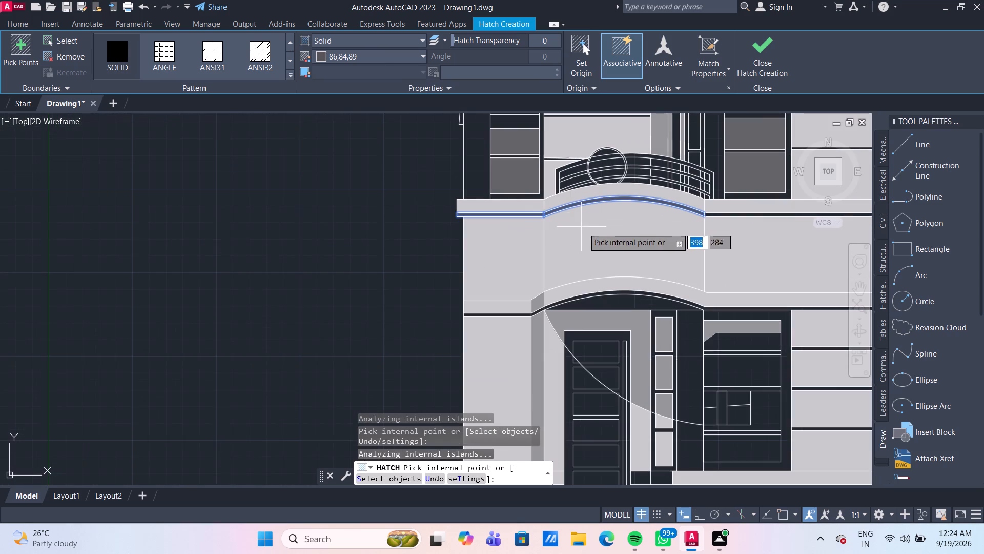
left_click(755, 215)
Hatch the strips under the band above the ground-floor entrance in solid 86,84,89, including the arch, left part and short sloped piece.
scroll(755, 224, "down", 2)
middle_click_drag(731, 233, 537, 207)
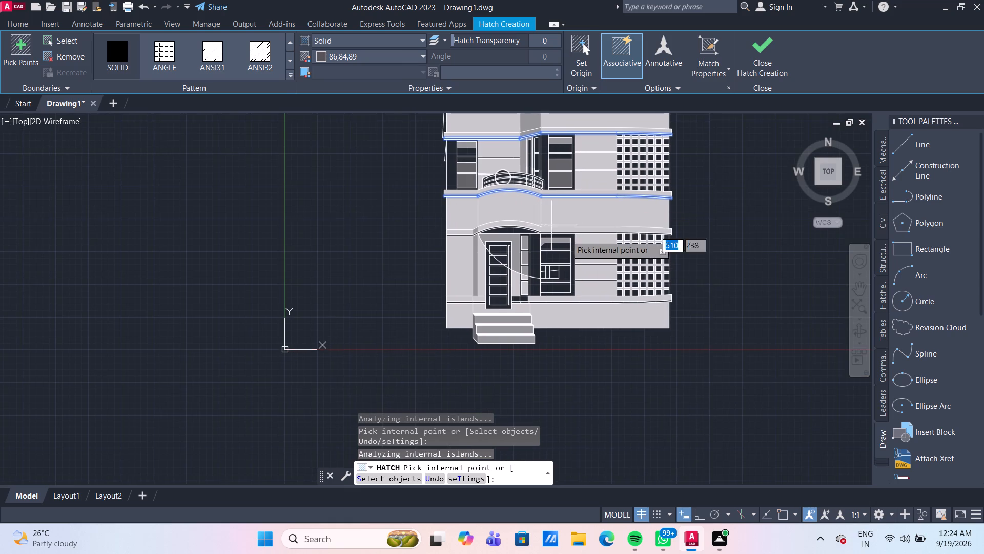
scroll(583, 241, "up", 3)
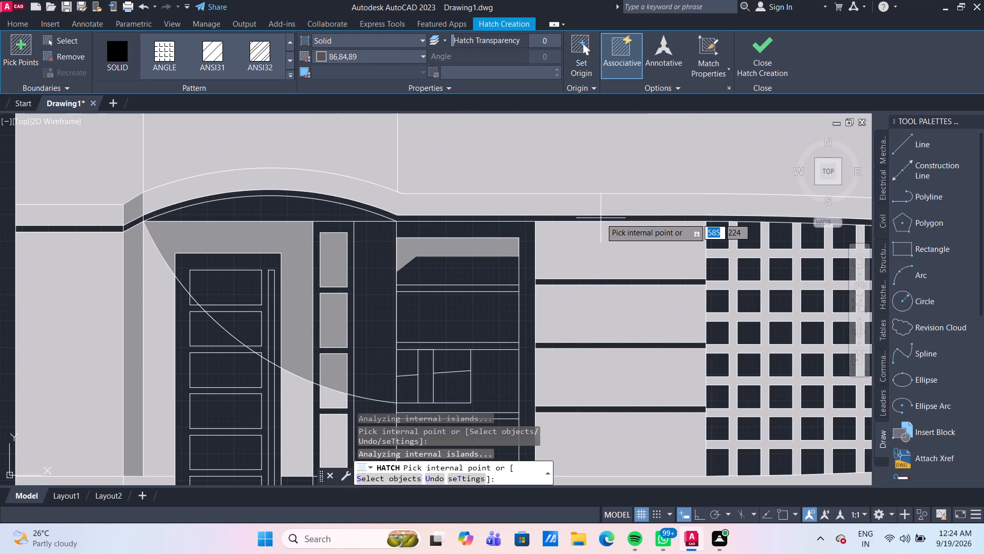
left_click(601, 218)
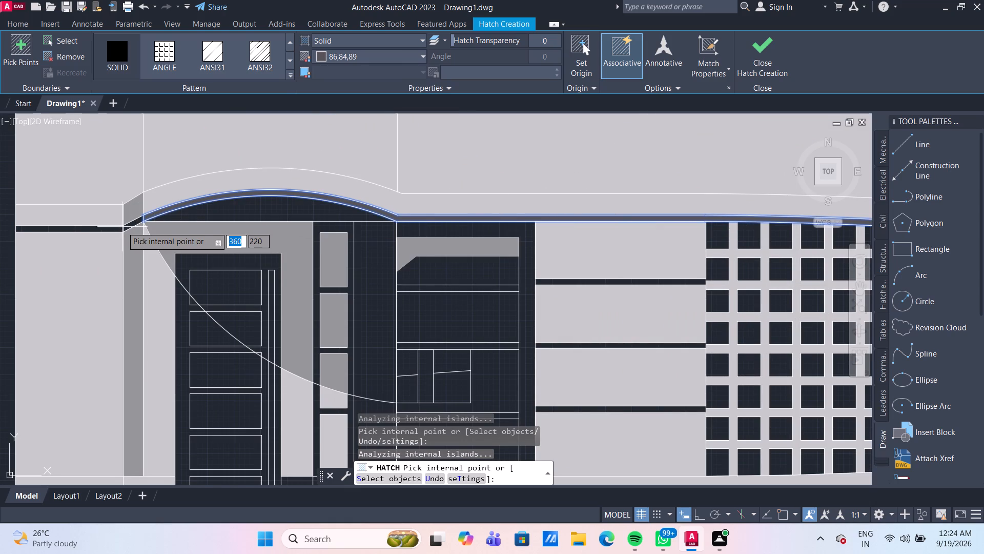
left_click(110, 229)
scroll(116, 229, "up", 1)
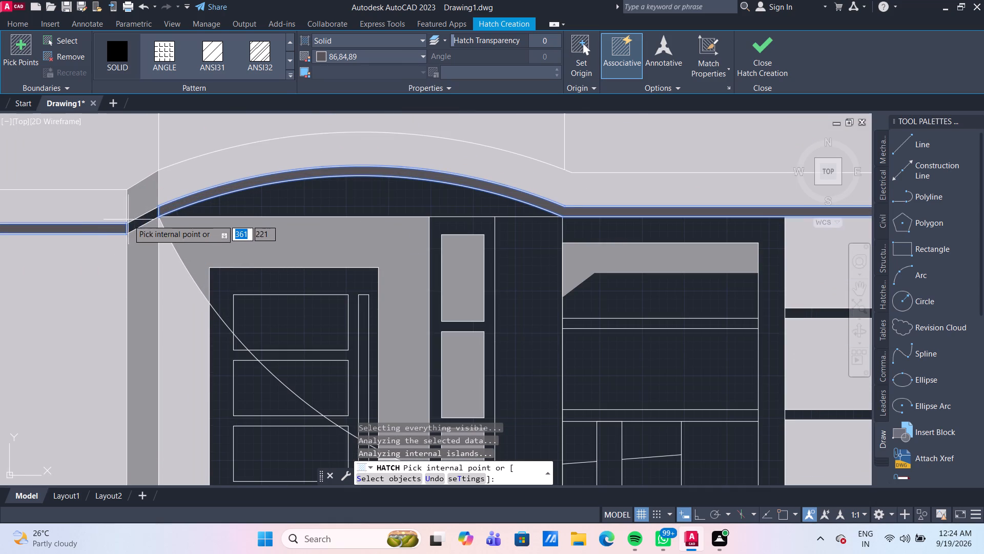
left_click(137, 220)
Hatch the narrow strips under the plinth band in solid 86,84,89, covering the pieces on both sides of the entrance door.
scroll(301, 256, "down", 1)
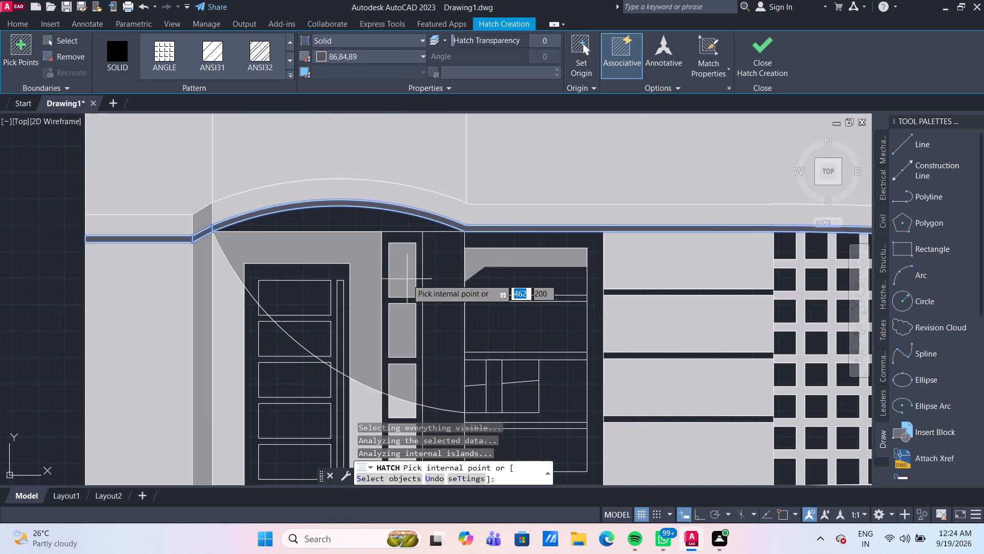
scroll(407, 279, "down", 2)
middle_click_drag(413, 255, 368, 156)
scroll(391, 275, "up", 2)
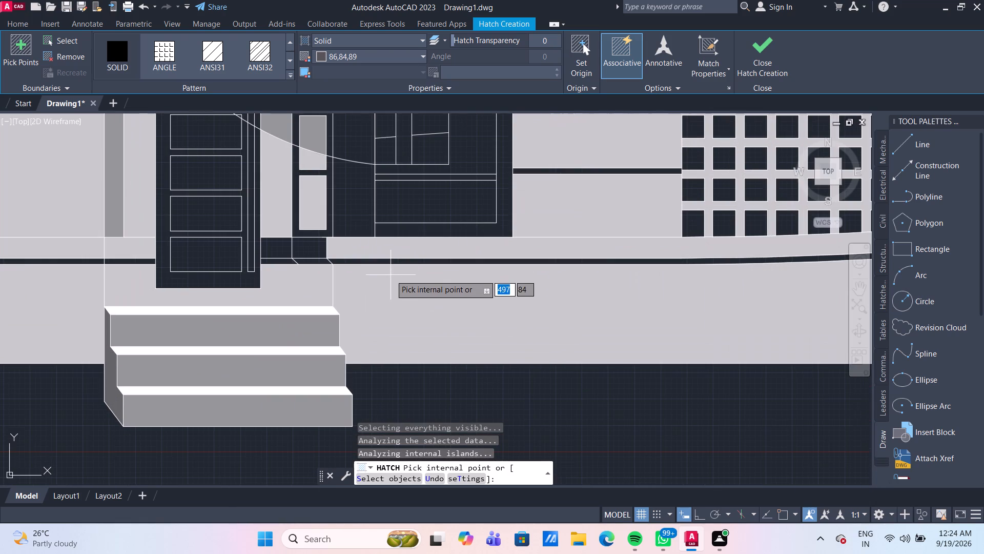
left_click(399, 263)
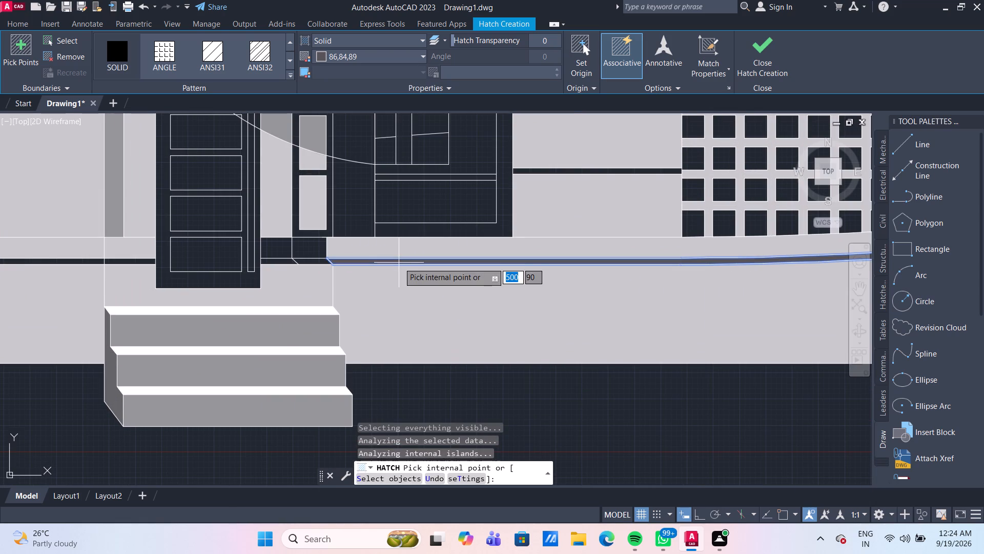
scroll(324, 263, "up", 2)
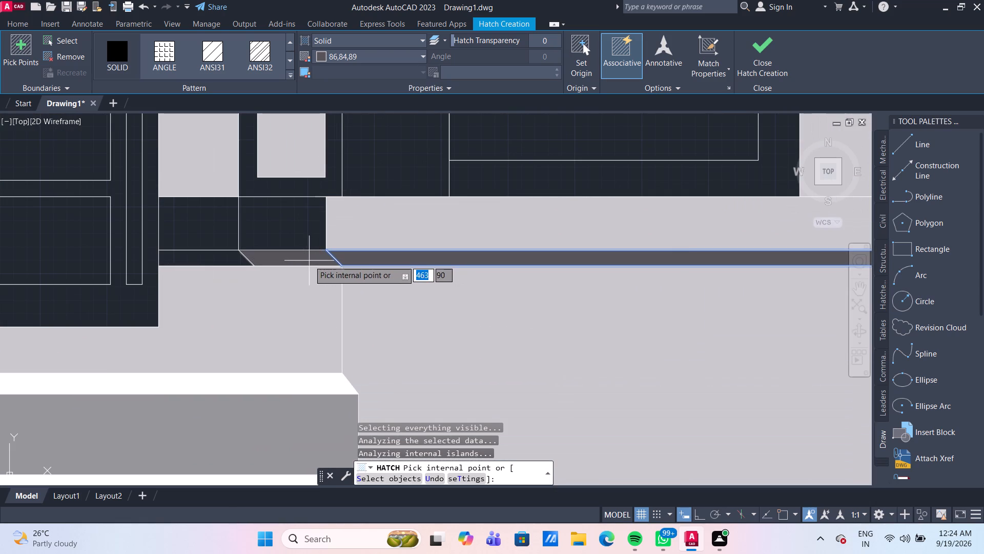
left_click(309, 261)
left_click(217, 258)
scroll(217, 258, "down", 2)
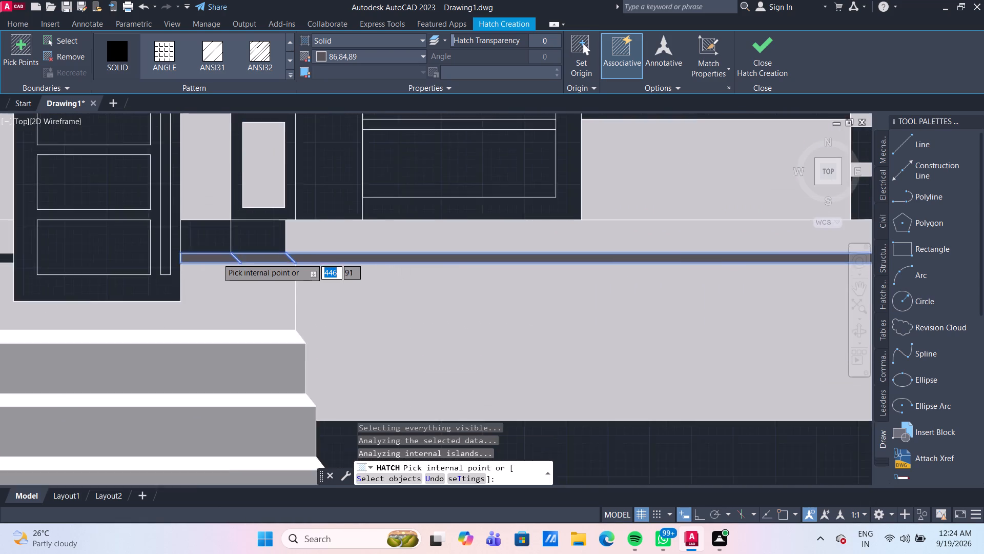
middle_click_drag(162, 275, 385, 281)
scroll(311, 275, "up", 2)
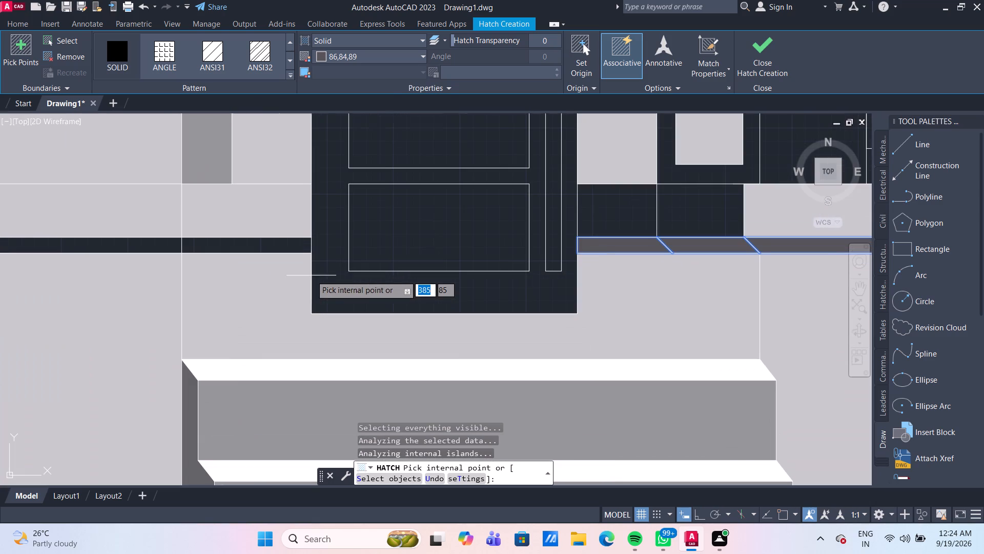
left_click(253, 249)
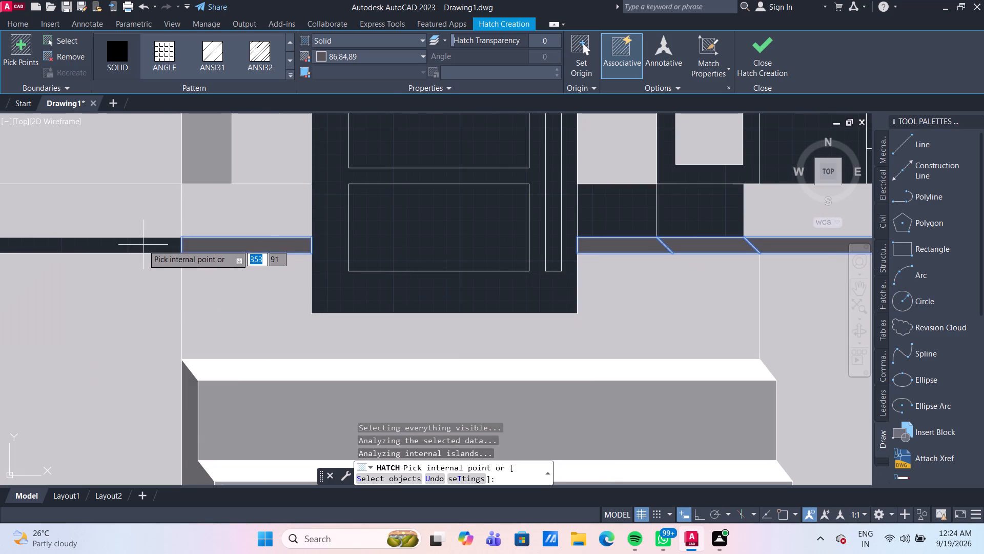
left_click(143, 245)
scroll(143, 245, "down", 3)
scroll(394, 330, "down", 1)
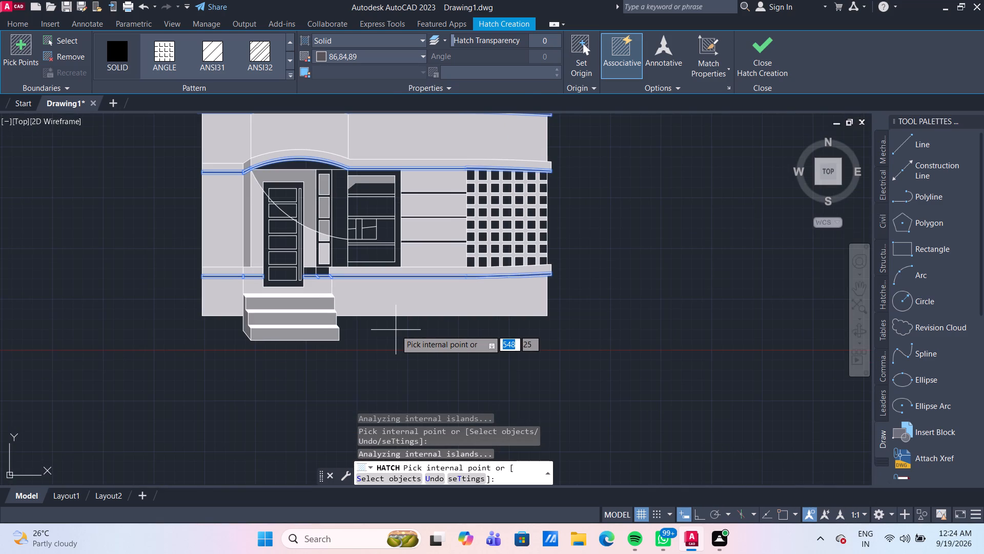
key("Return")
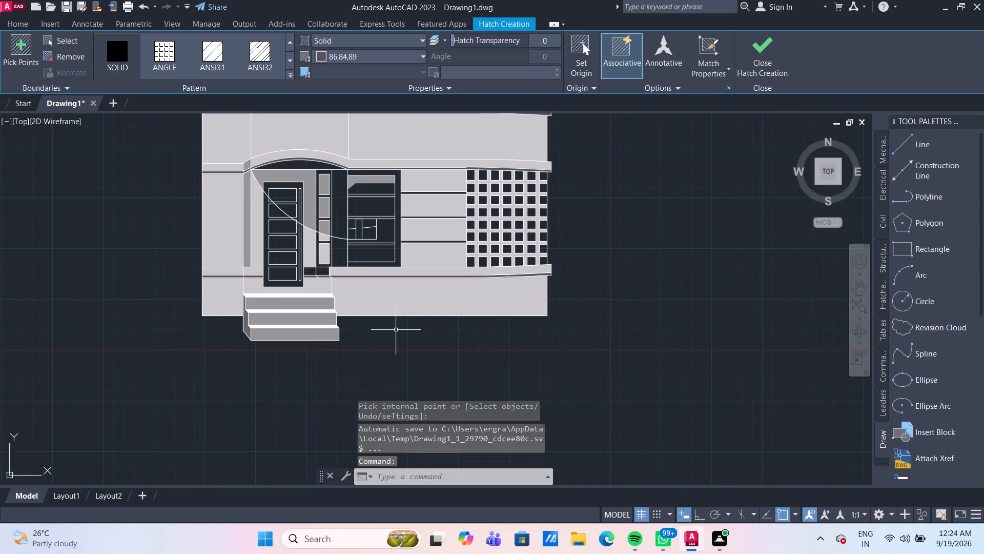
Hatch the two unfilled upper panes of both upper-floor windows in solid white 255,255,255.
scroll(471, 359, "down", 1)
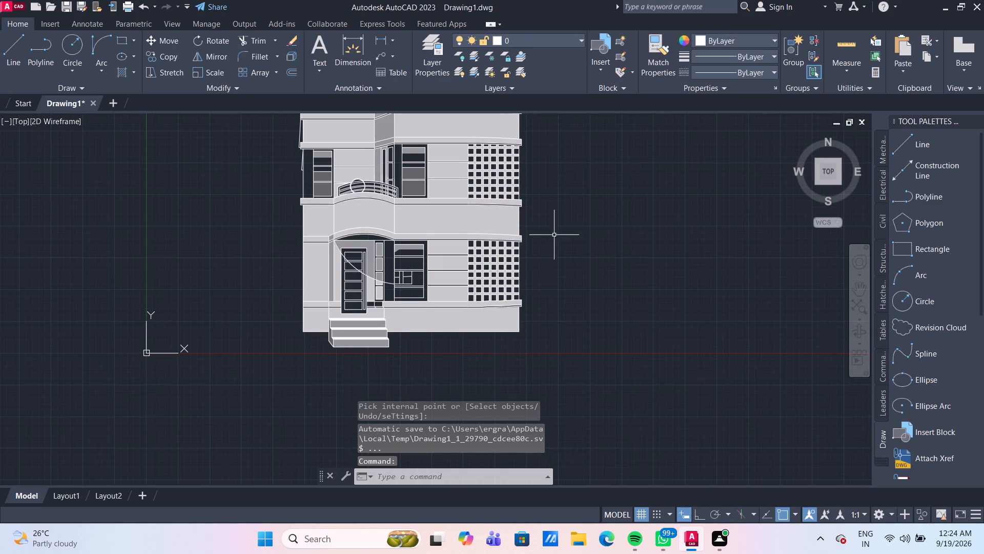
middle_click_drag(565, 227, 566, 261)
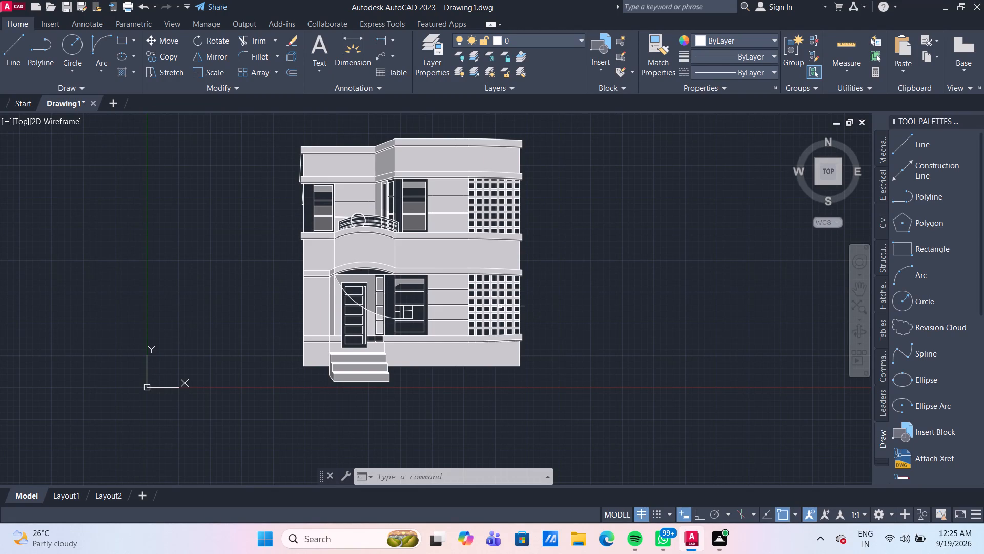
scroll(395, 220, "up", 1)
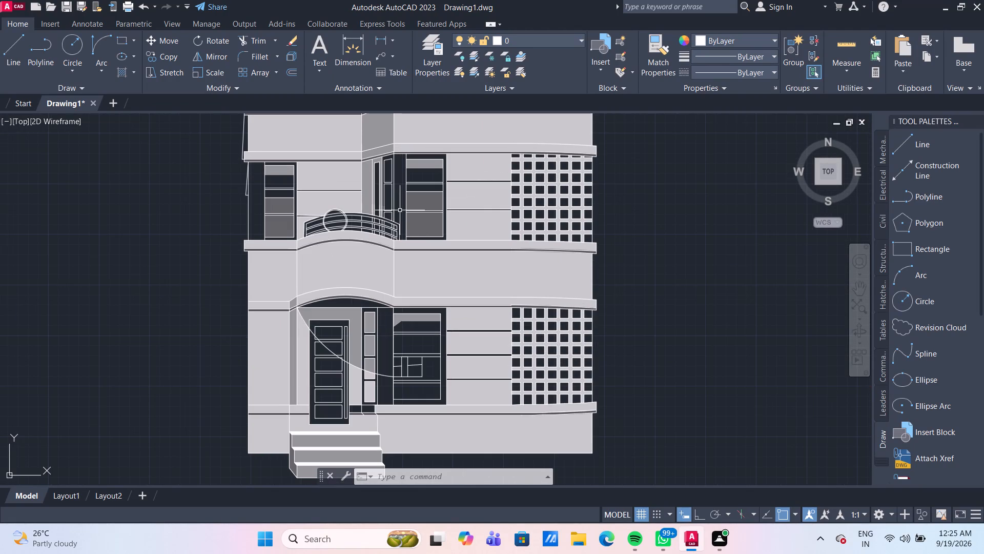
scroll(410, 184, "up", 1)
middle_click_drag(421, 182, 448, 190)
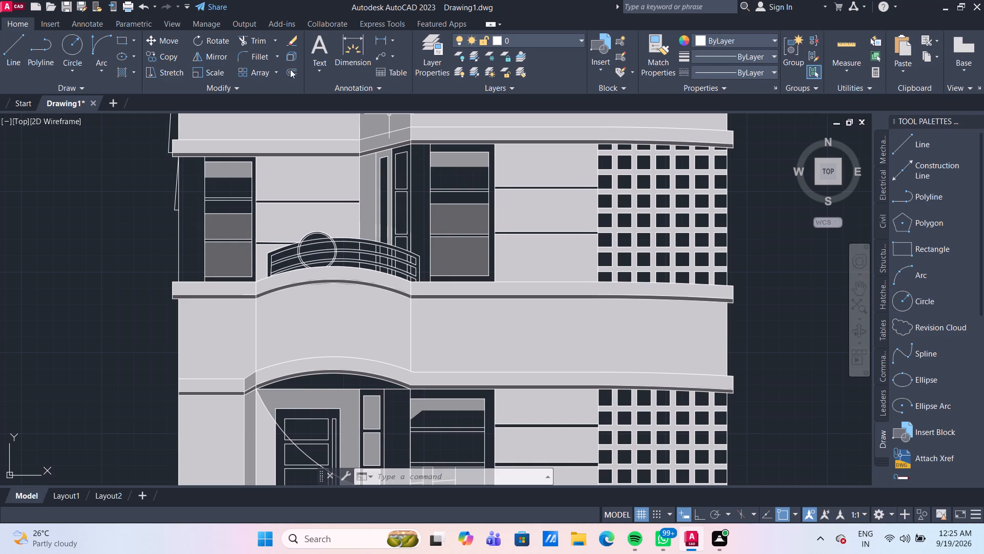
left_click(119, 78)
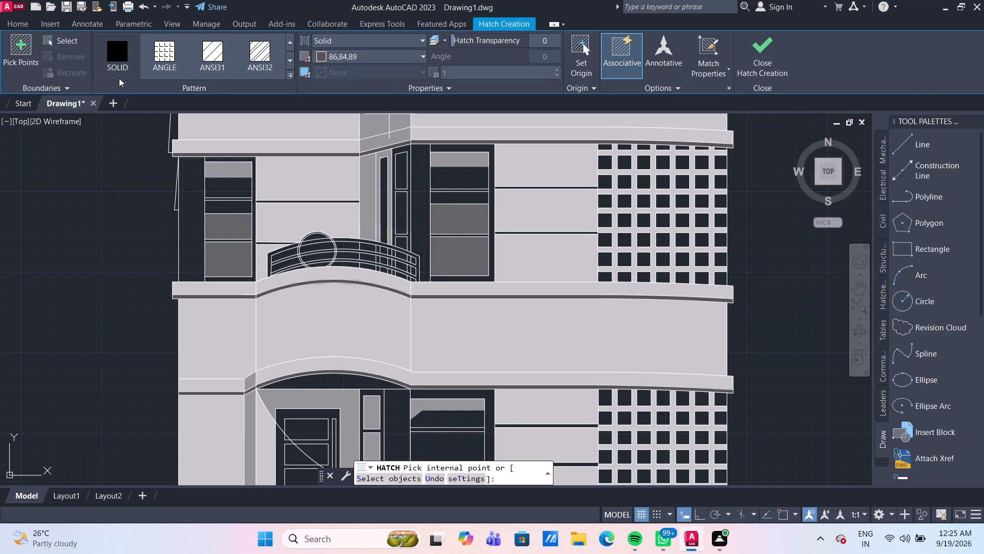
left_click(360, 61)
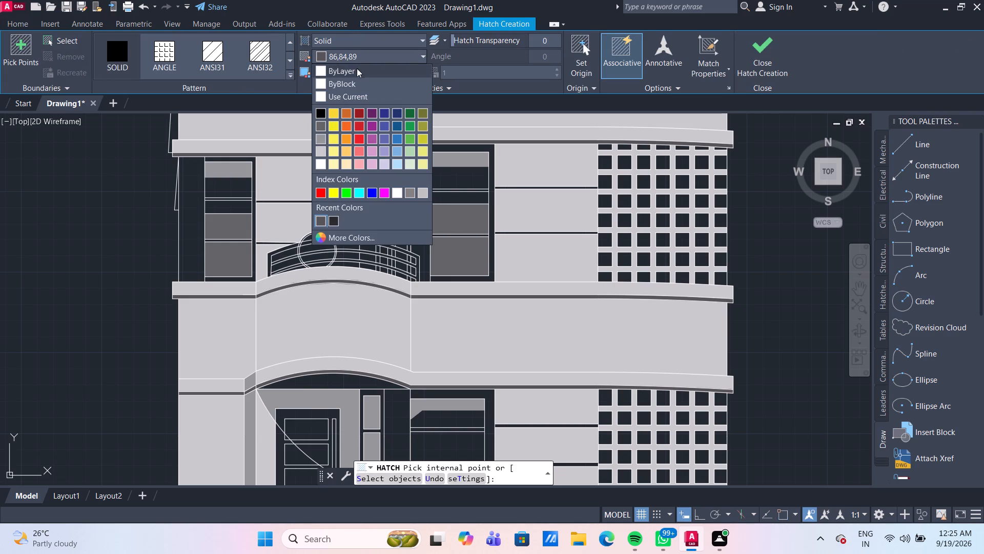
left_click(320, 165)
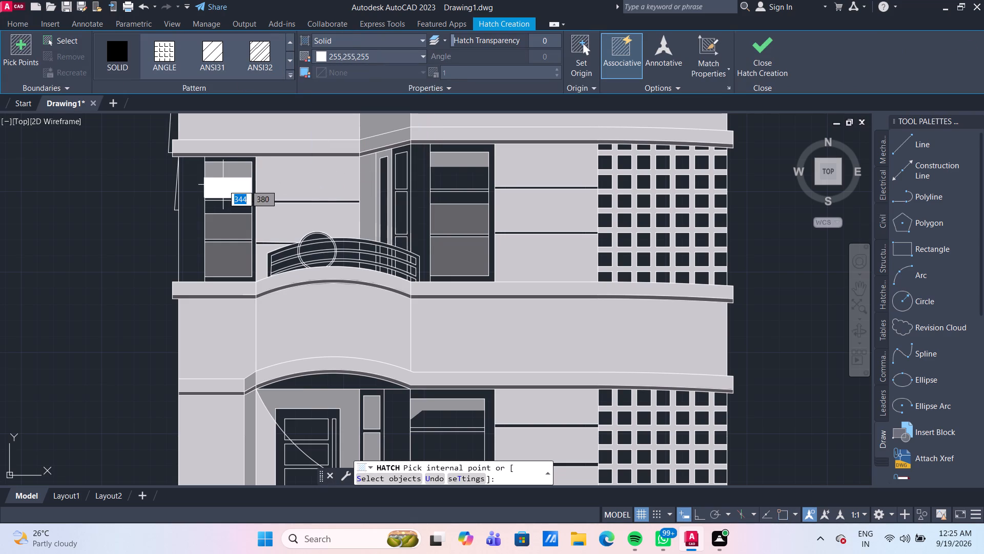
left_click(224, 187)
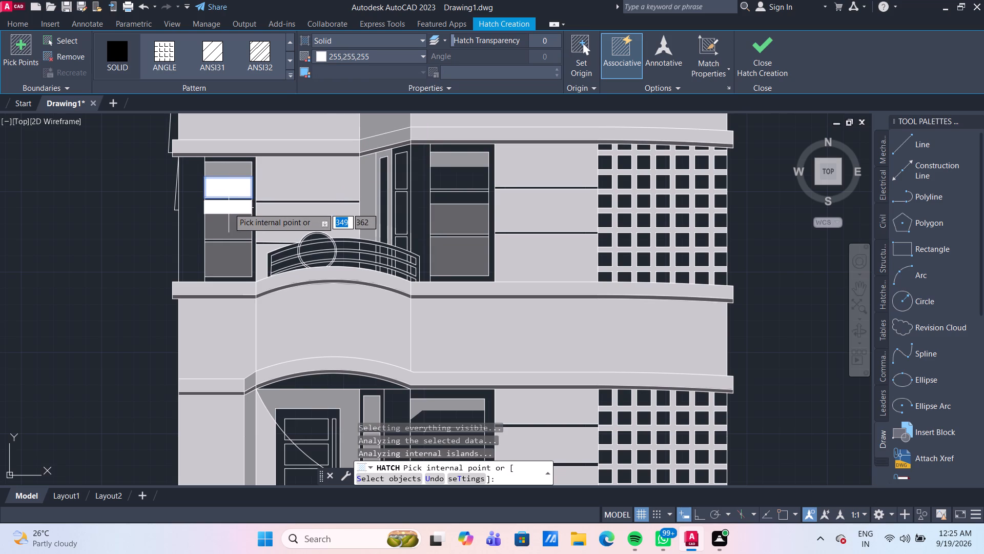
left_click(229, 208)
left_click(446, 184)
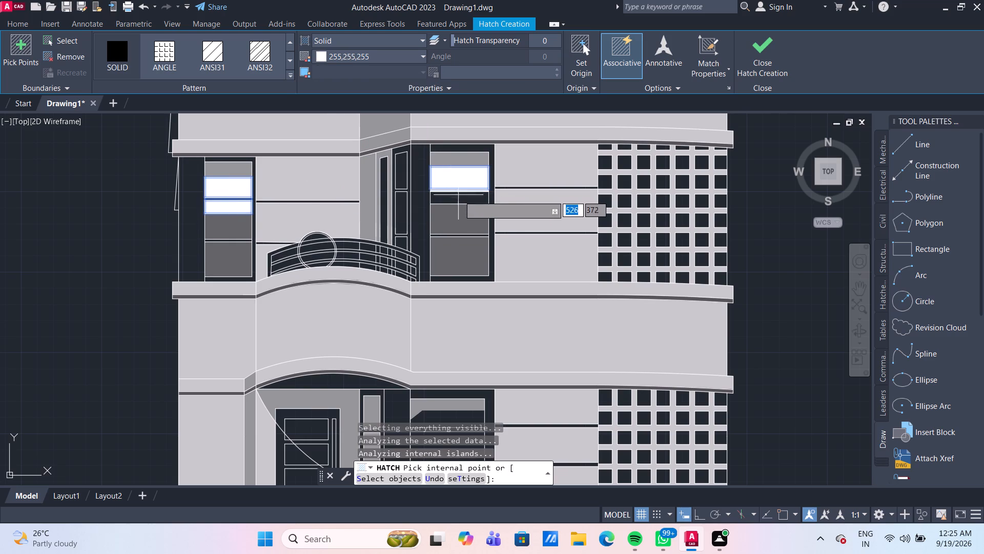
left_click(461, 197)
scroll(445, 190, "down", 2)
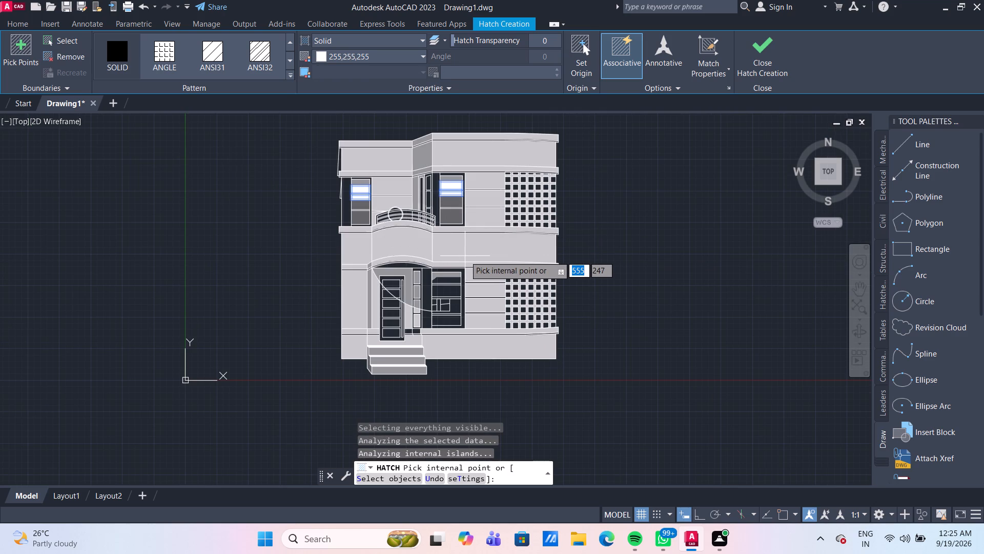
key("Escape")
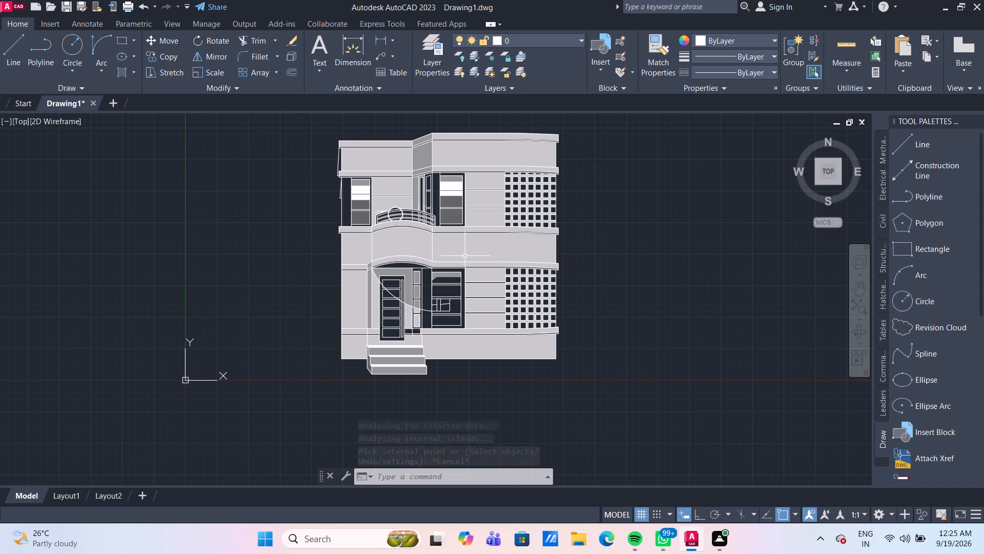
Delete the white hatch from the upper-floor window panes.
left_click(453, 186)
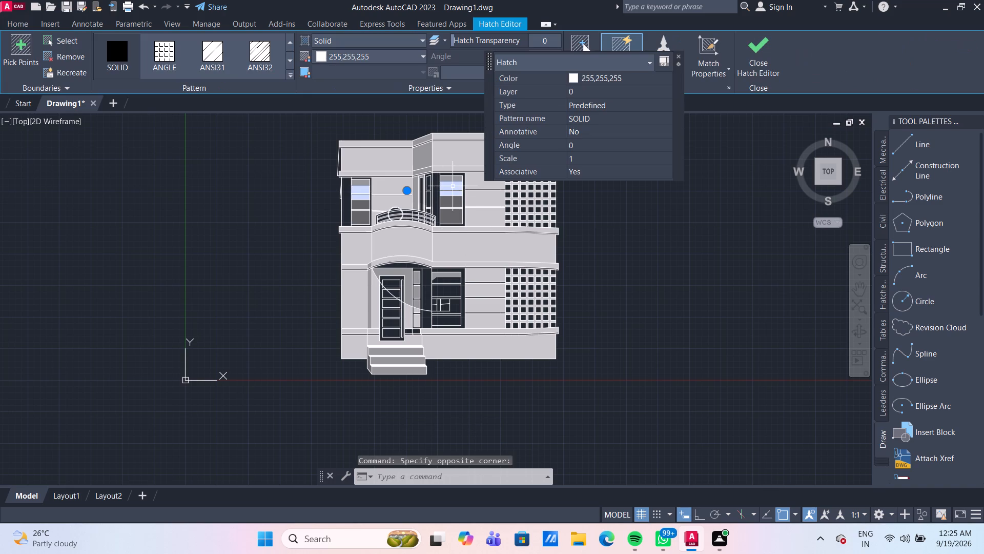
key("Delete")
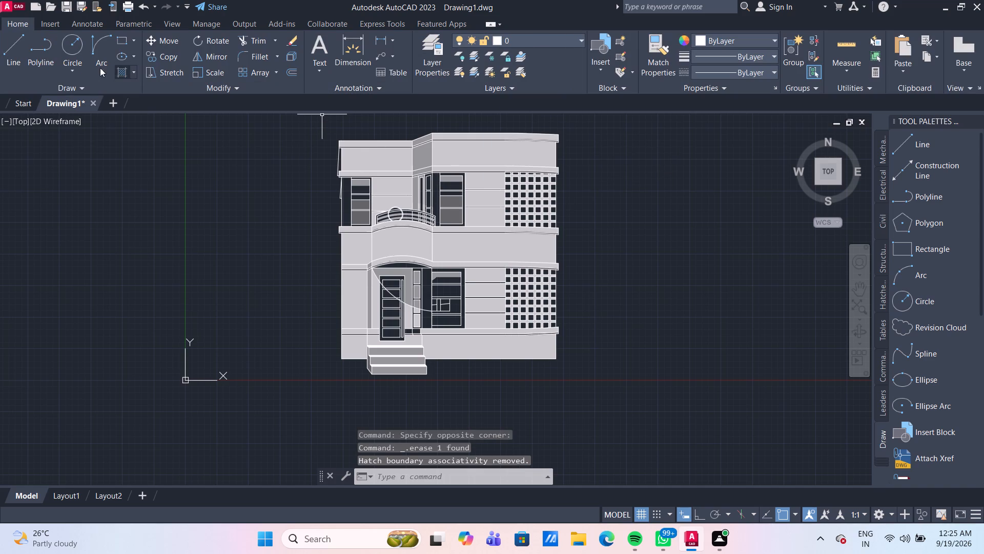
Hatch the two unfilled panes of the left upper-floor window in solid light grey 199,200,202.
left_click(120, 70)
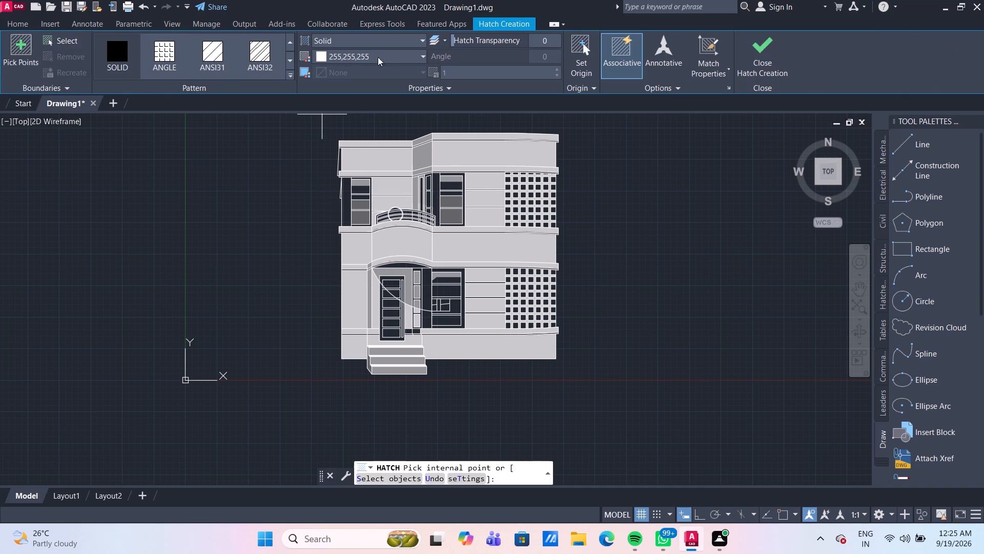
left_click(382, 55)
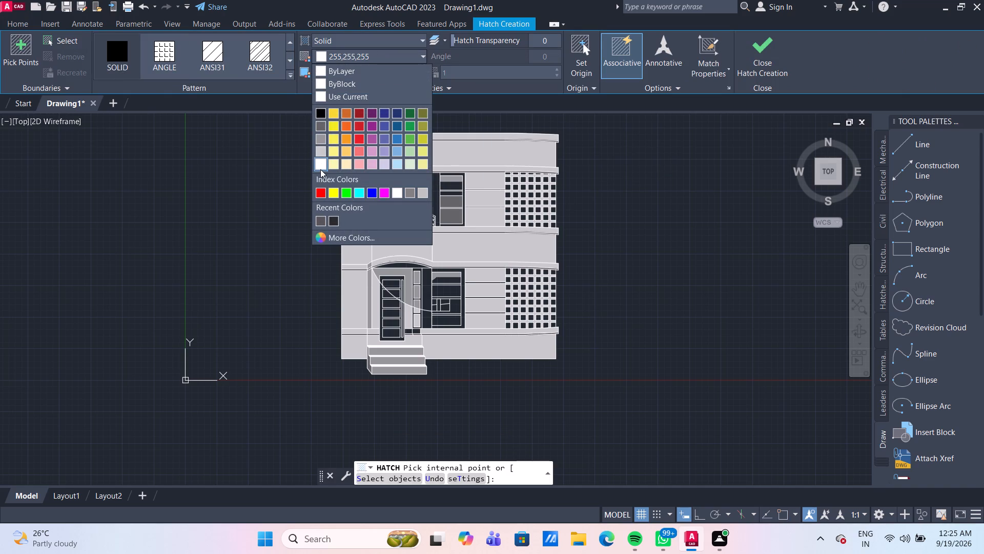
left_click(318, 154)
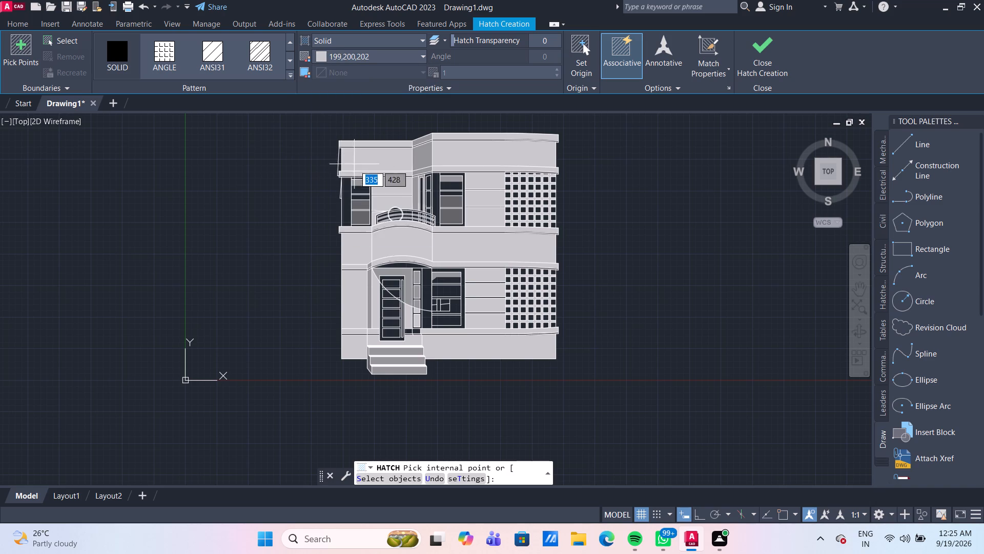
left_click(361, 190)
left_click(361, 198)
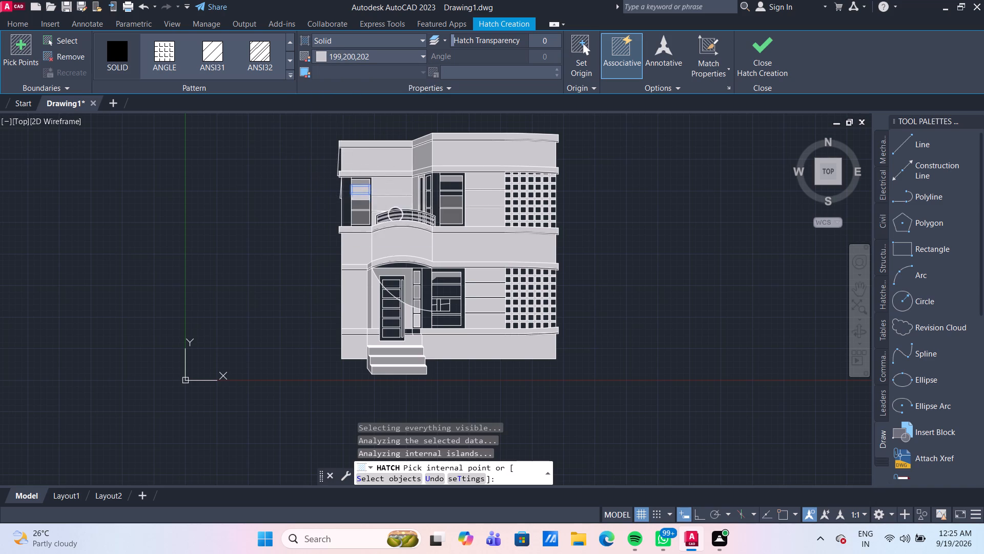
key("Escape")
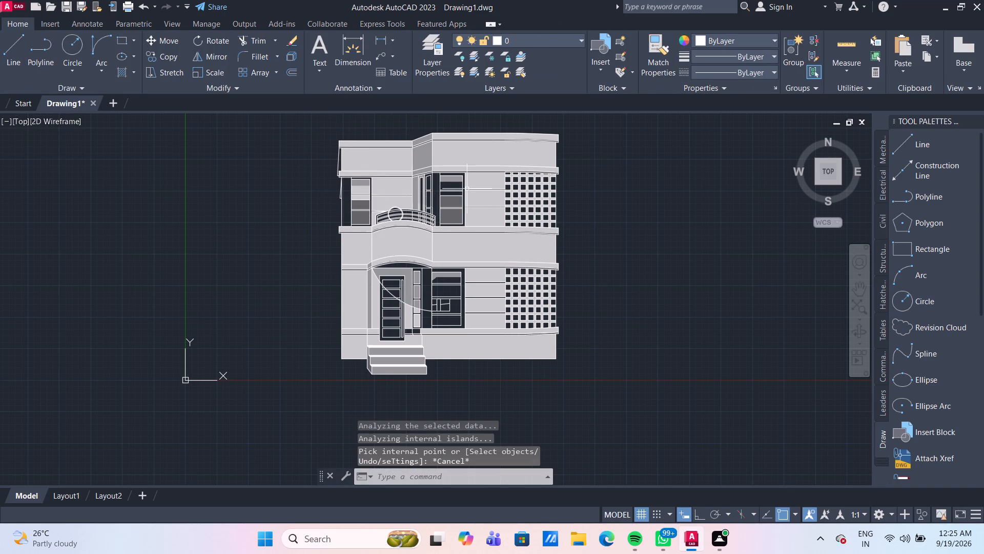
Hatch the two unfilled panes of the right upper-floor window and the two upper ground-floor window panes in solid 199,200,202.
scroll(466, 188, "up", 1)
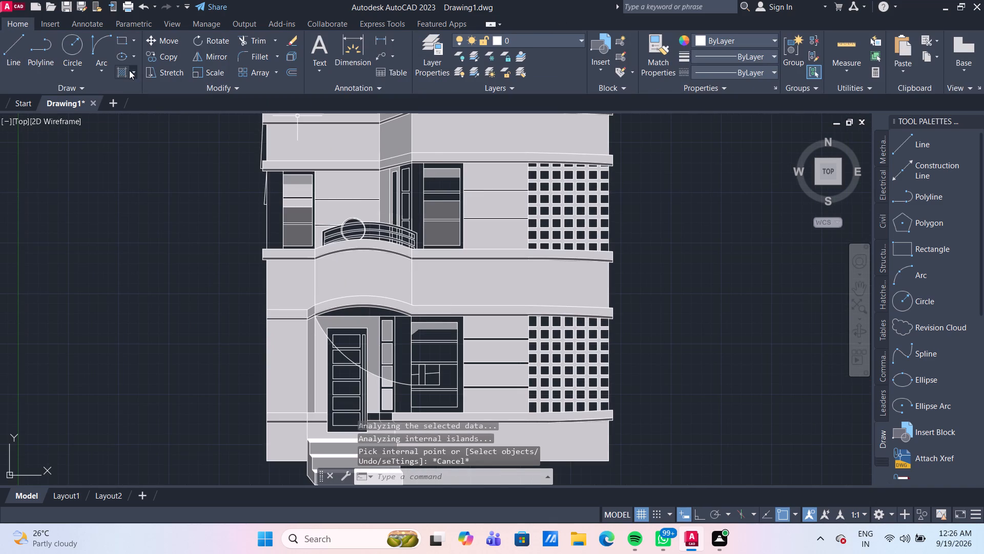
left_click(123, 73)
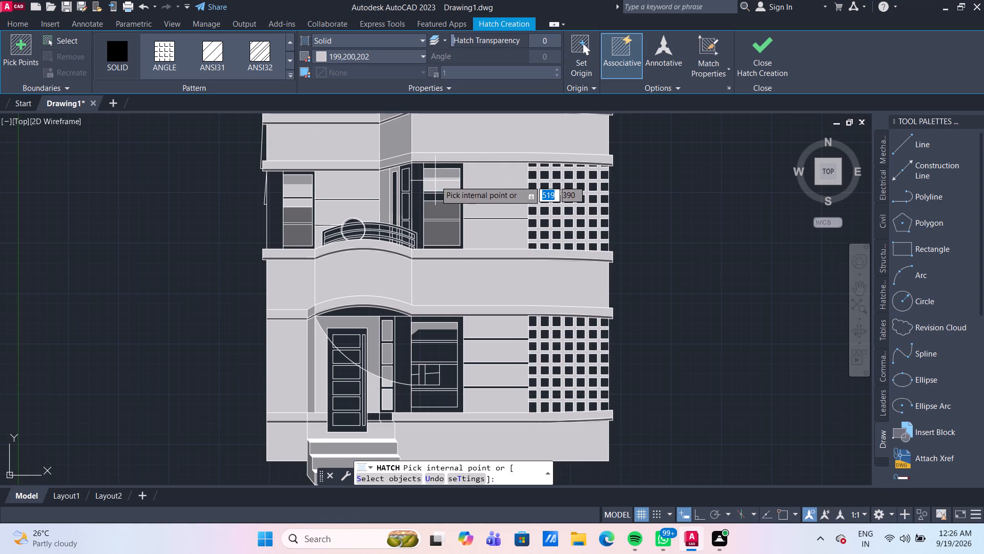
left_click(435, 181)
left_click(439, 196)
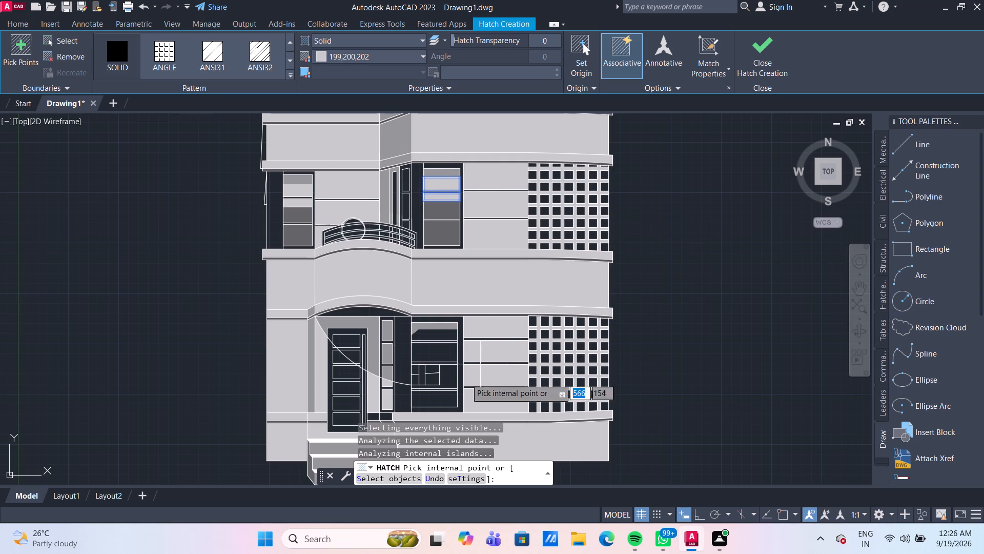
scroll(407, 385, "up", 2)
left_click(449, 315)
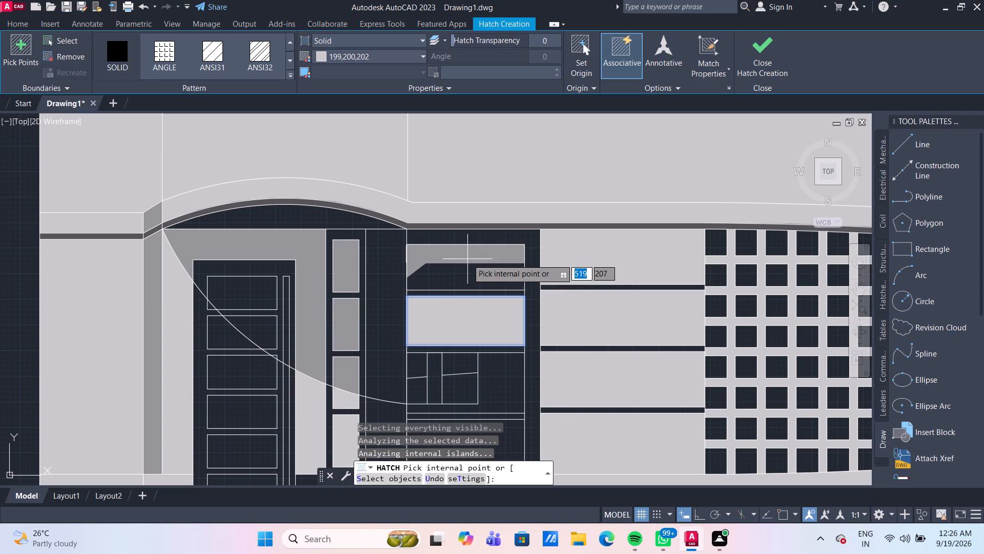
left_click(464, 272)
key("Escape")
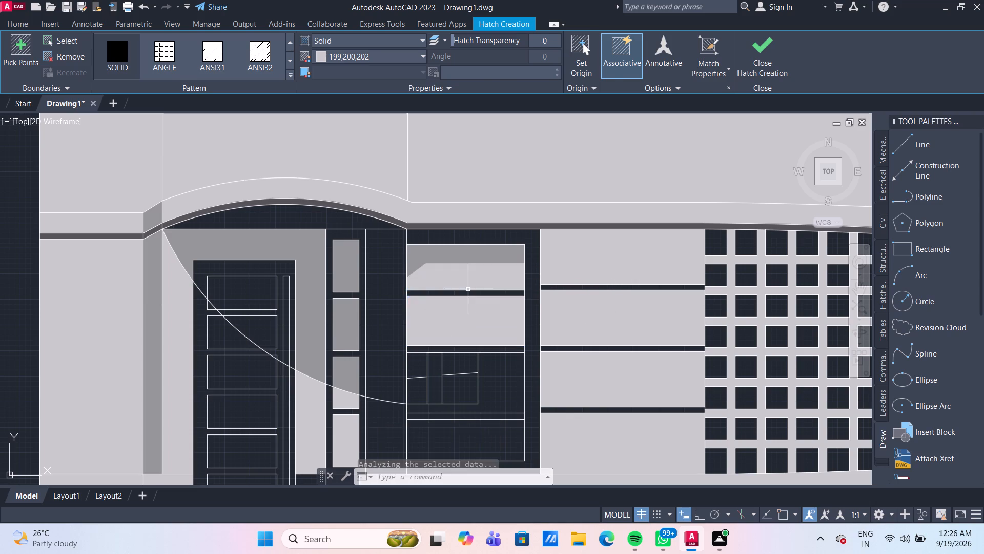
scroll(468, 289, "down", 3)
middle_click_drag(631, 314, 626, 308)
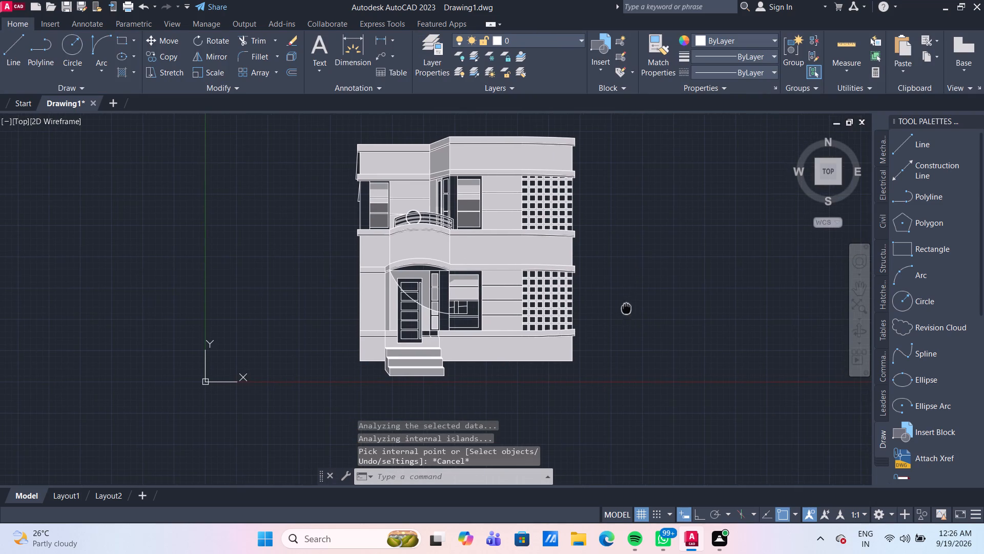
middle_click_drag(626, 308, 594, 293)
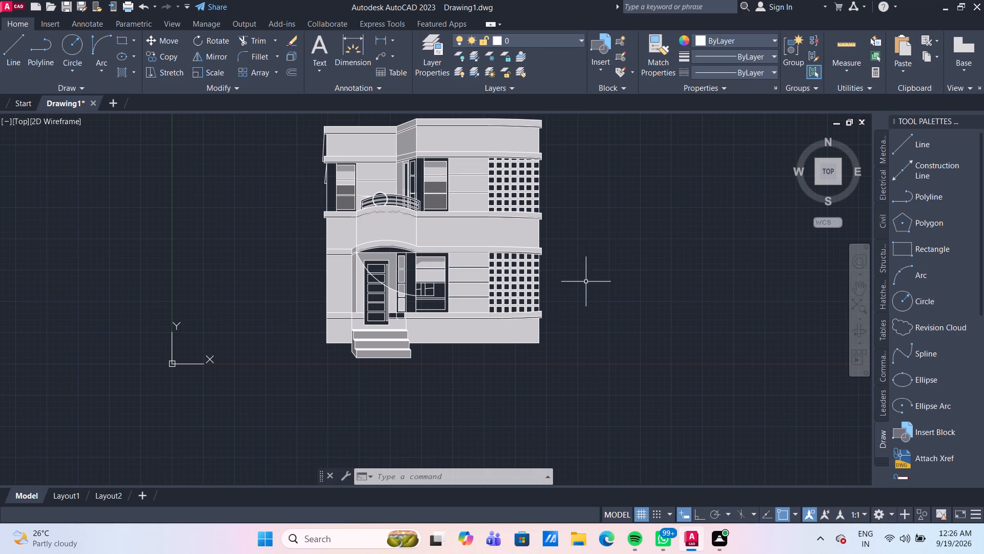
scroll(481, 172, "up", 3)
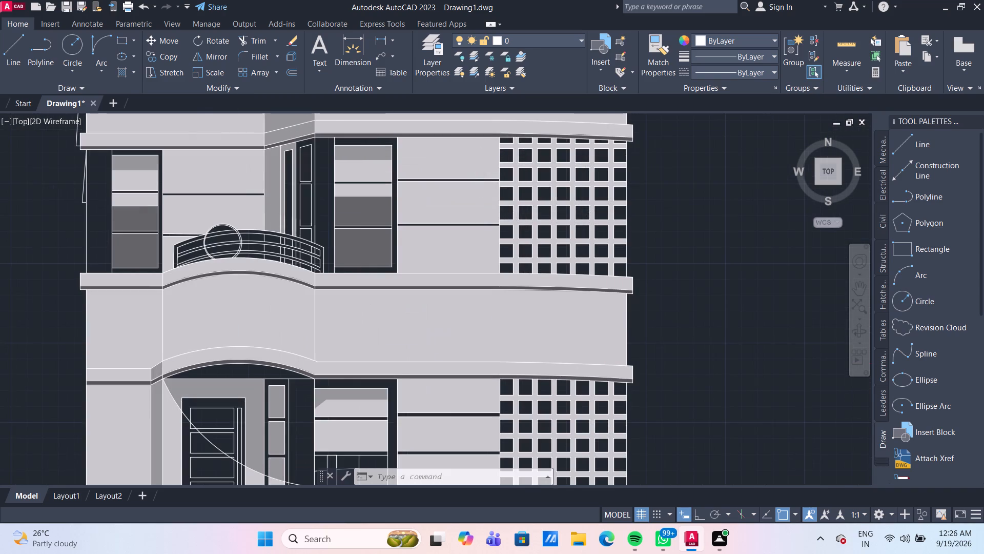
Examine the front elevation for joint strips and window bars that still need a fill.
scroll(489, 216, "up", 2)
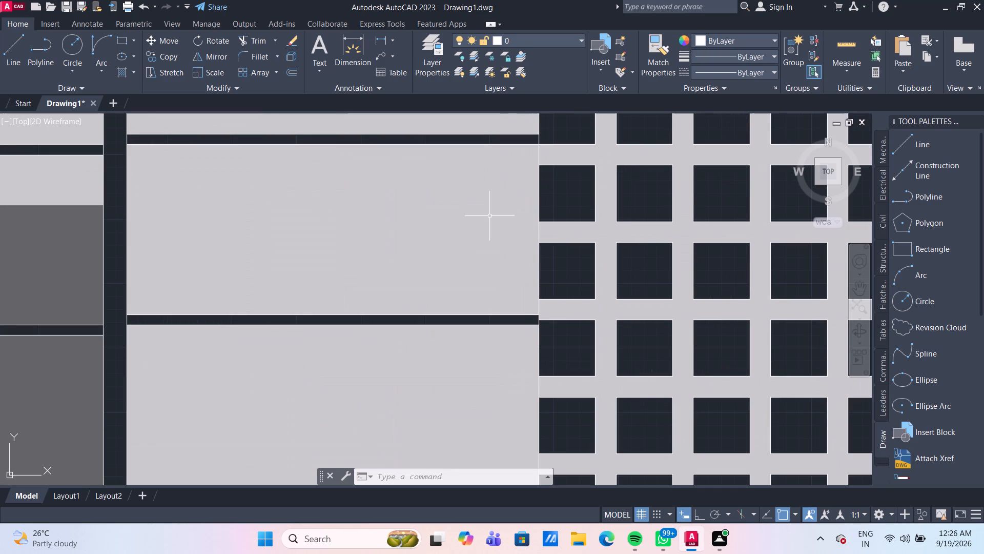
scroll(489, 216, "down", 3)
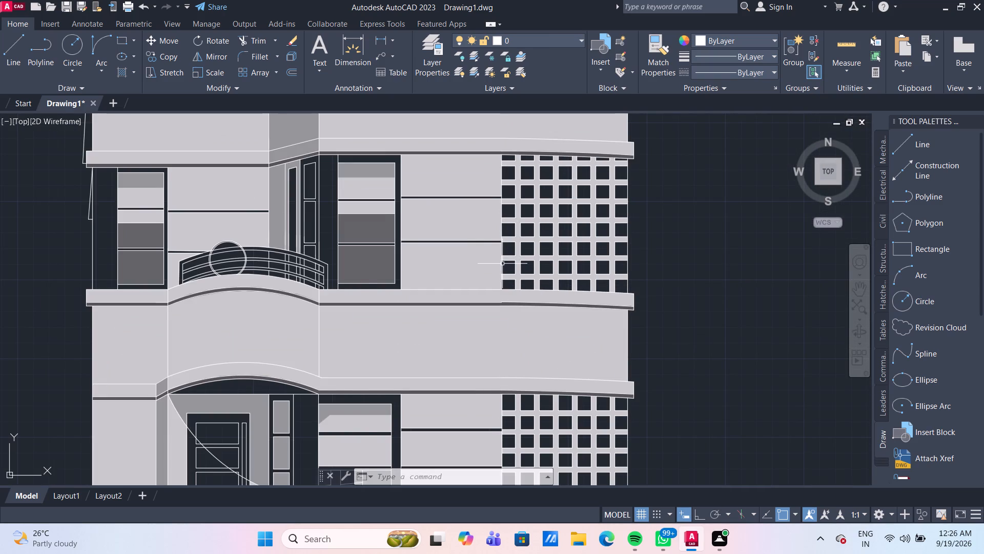
scroll(502, 264, "down", 1)
scroll(593, 314, "down", 2)
scroll(594, 322, "up", 1)
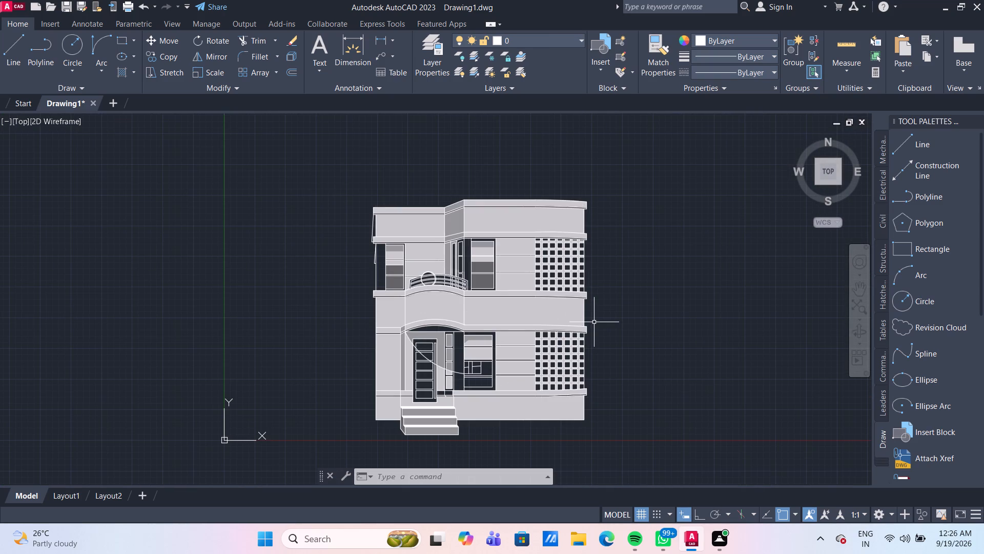
scroll(594, 322, "up", 1)
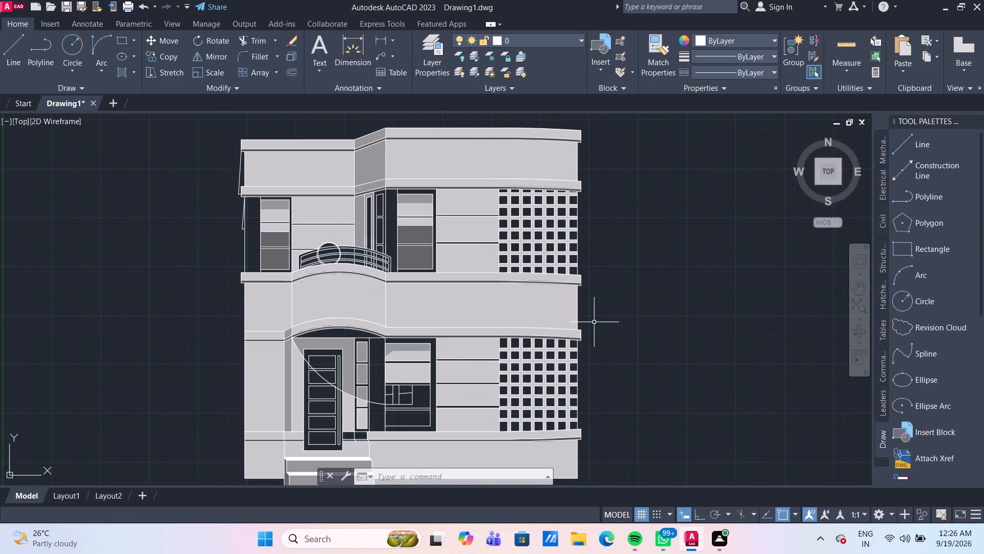
middle_click_drag(594, 322, 589, 276)
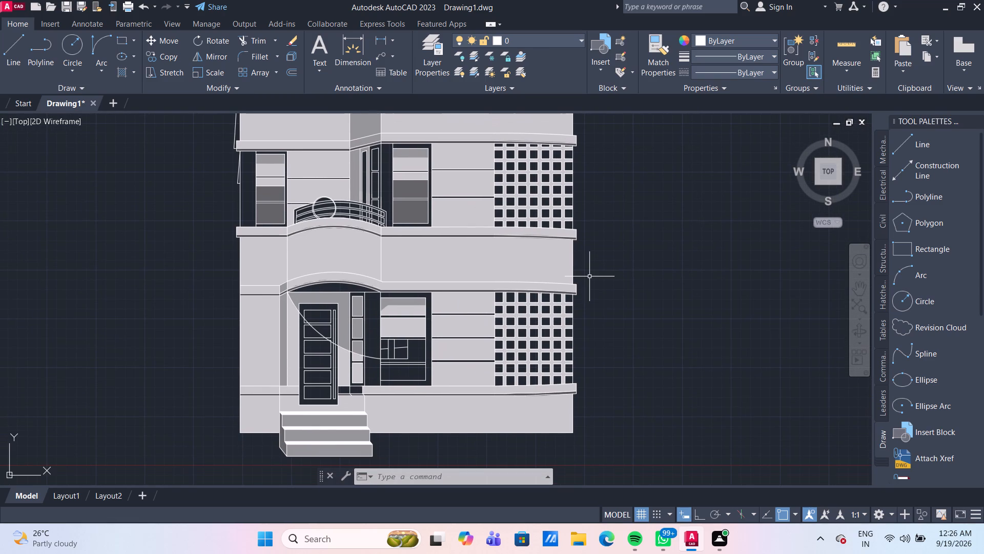
scroll(460, 179, "up", 2)
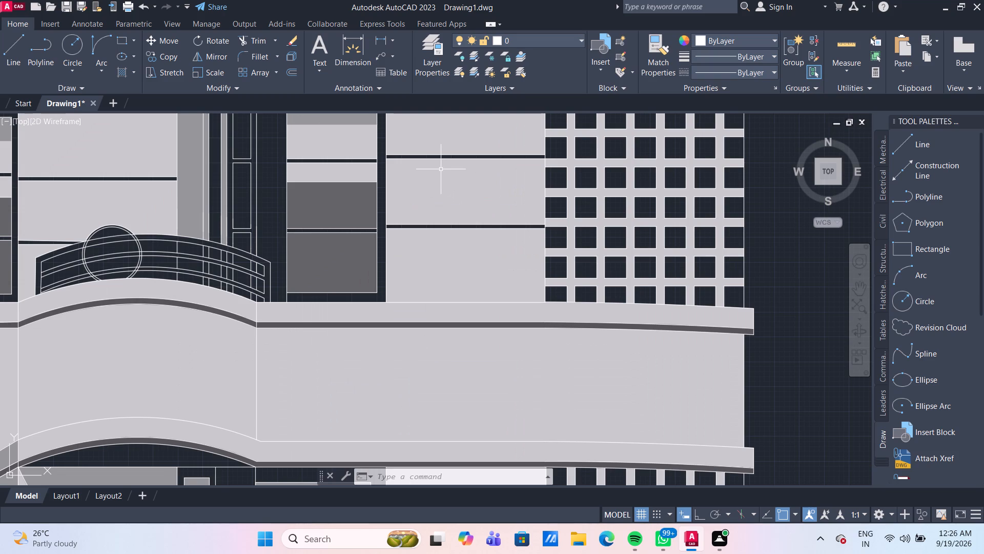
Hatch the two horizontal joint strips on the upper-floor wall behind the balcony in solid dark grey 86,84,89.
middle_click_drag(441, 169, 532, 229)
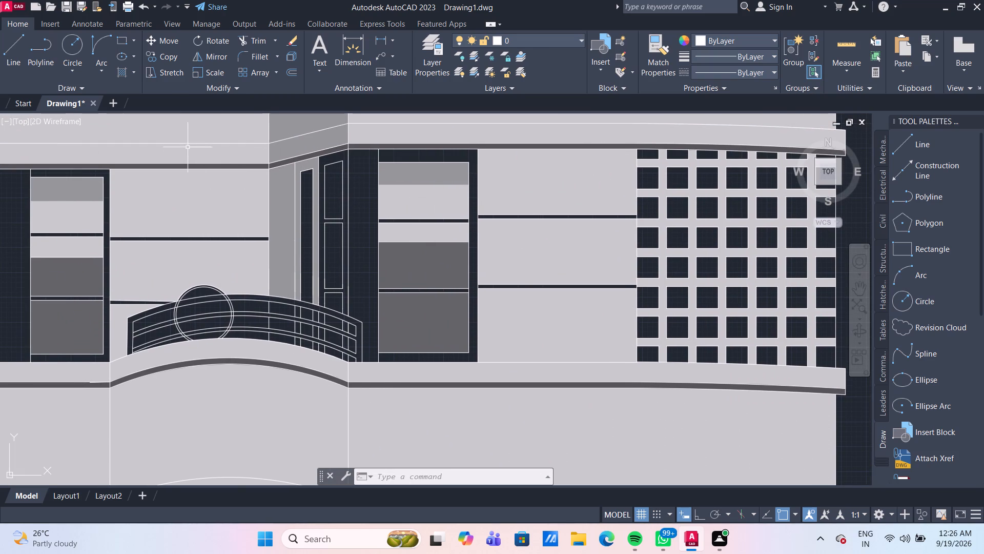
middle_click_drag(253, 193, 345, 298)
middle_click_drag(258, 191, 269, 124)
scroll(297, 261, "up", 1)
middle_click_drag(300, 250, 304, 166)
scroll(304, 166, "up", 1)
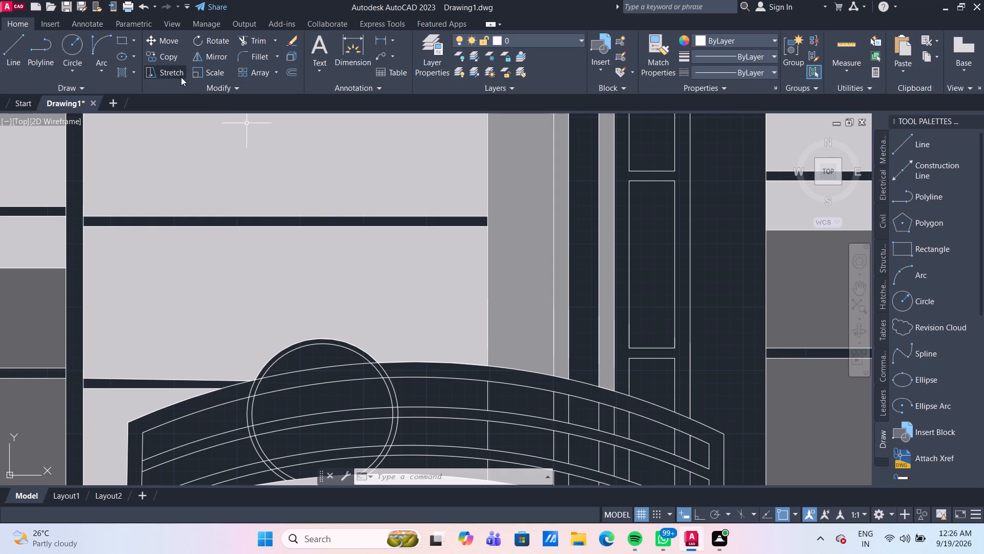
left_click(117, 72)
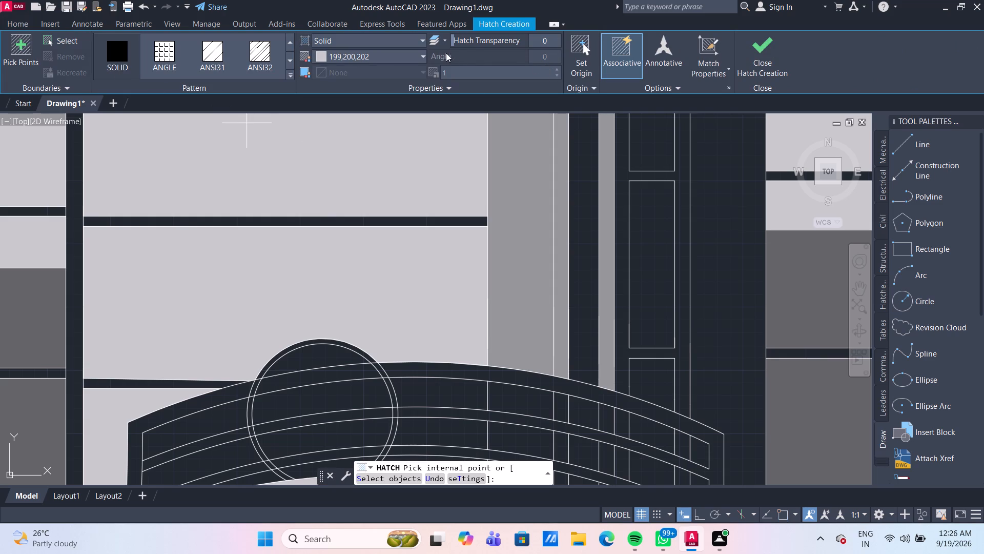
left_click(420, 55)
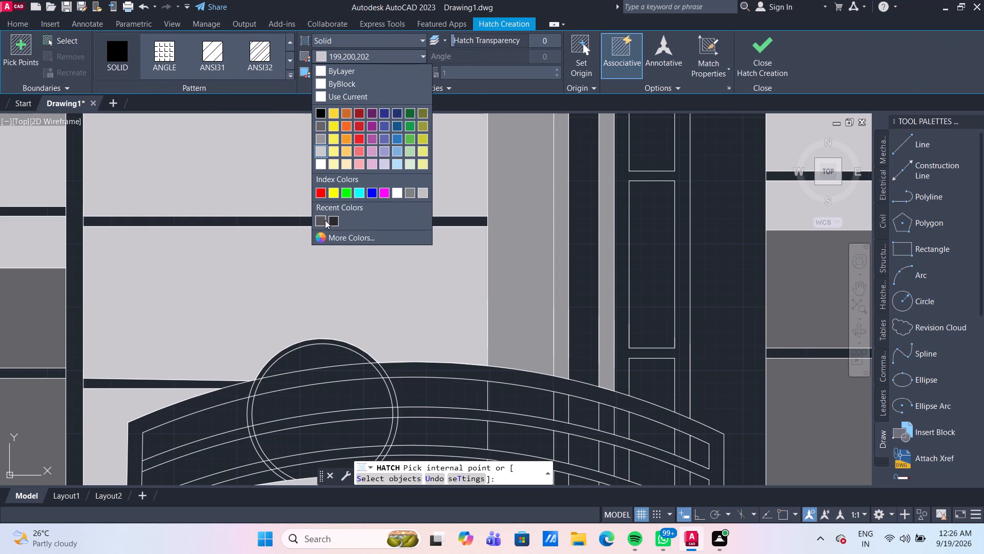
left_click(325, 220)
left_click(291, 224)
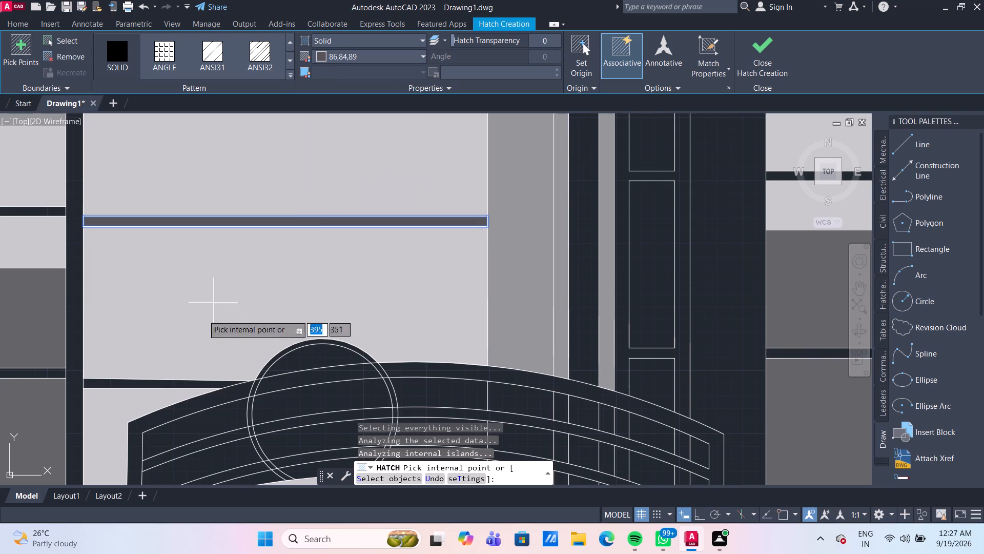
left_click(157, 385)
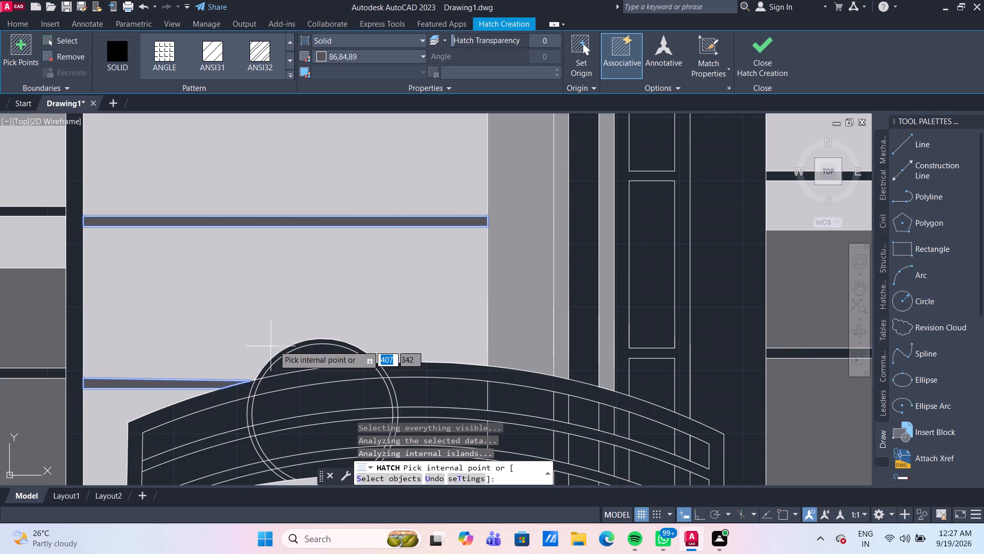
Add the right upper-floor window's upper crossbar and the two joint strips on the adjacent wall to the 86,84,89 solid hatch.
scroll(274, 345, "down", 2)
scroll(689, 279, "down", 2)
middle_click_drag(687, 286, 683, 286)
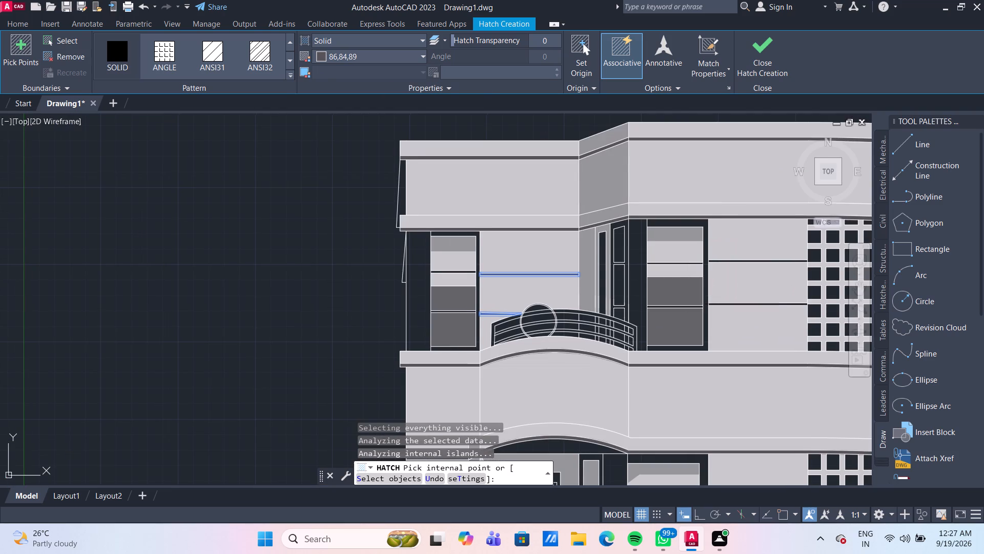
middle_click_drag(683, 286, 510, 277)
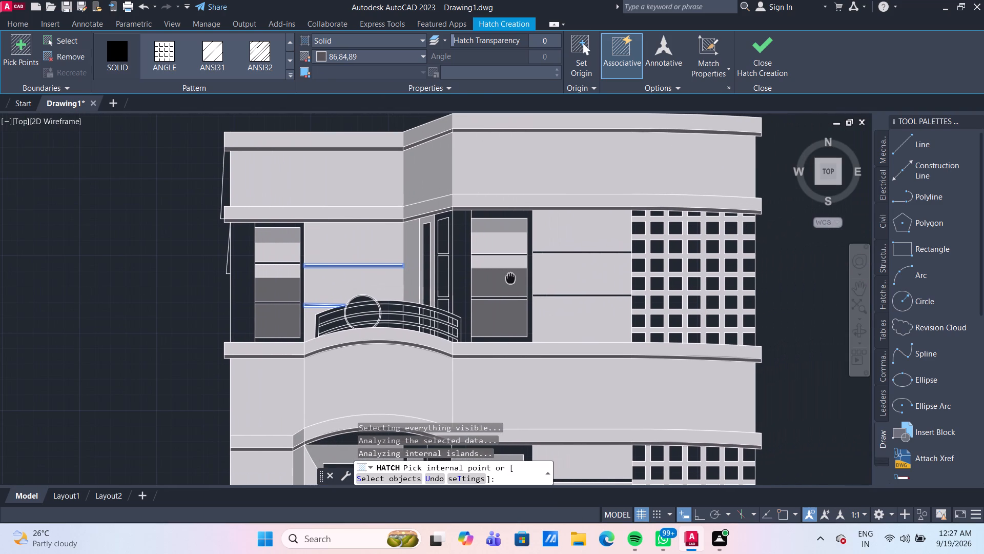
middle_click_drag(510, 277, 509, 277)
scroll(525, 256, "up", 1)
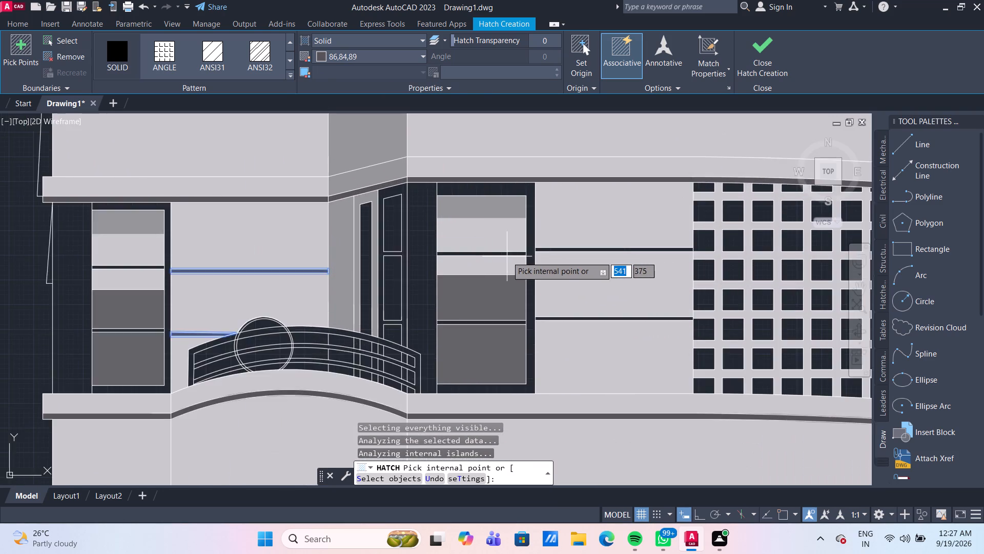
scroll(507, 256, "up", 1)
left_click(506, 252)
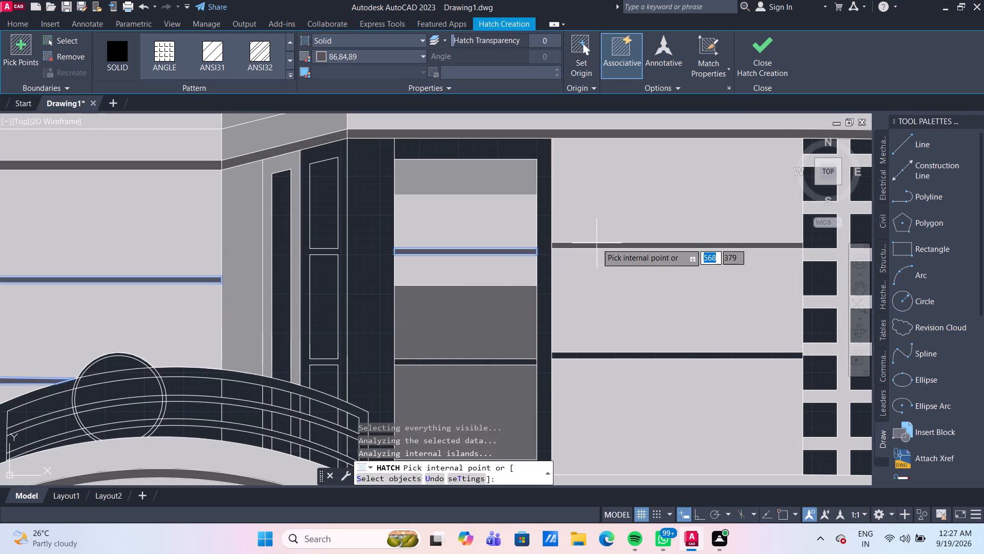
left_click(603, 247)
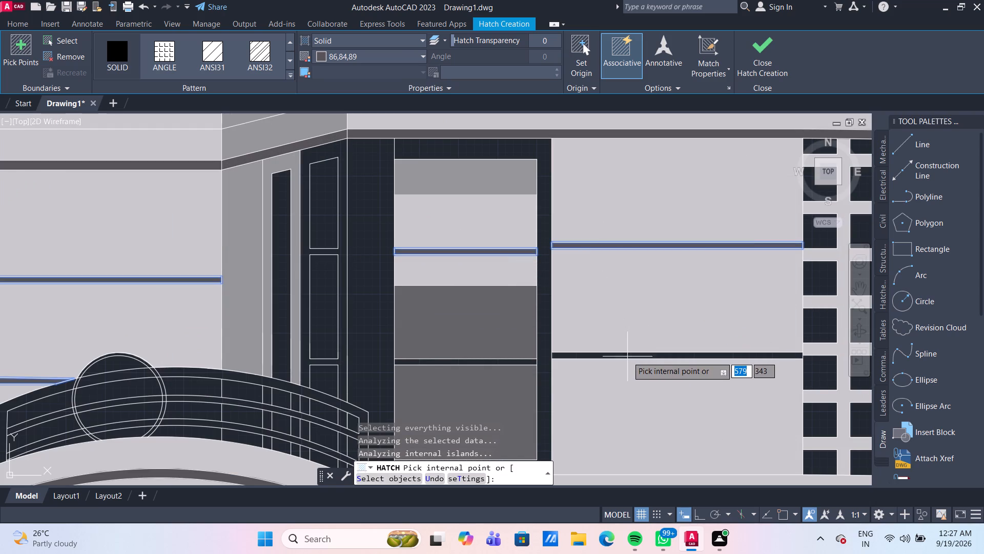
left_click(627, 357)
Add the ground-floor window's upper crossbar and the three joint strips beside it to the 86,84,89 hatch and finish the hatch.
scroll(684, 296, "down", 3)
middle_click_drag(701, 326, 569, 260)
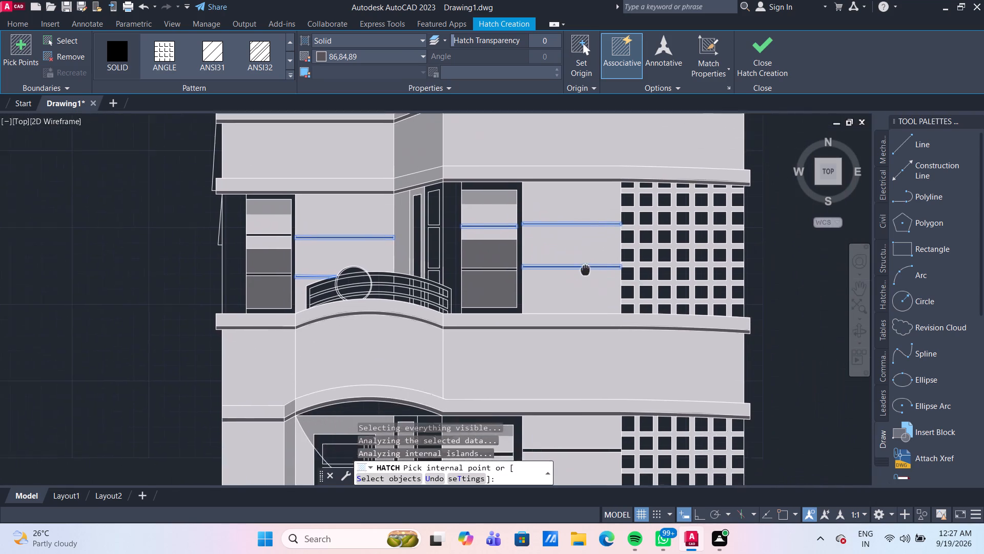
middle_click_drag(569, 260, 520, 230)
middle_click_drag(542, 350, 543, 216)
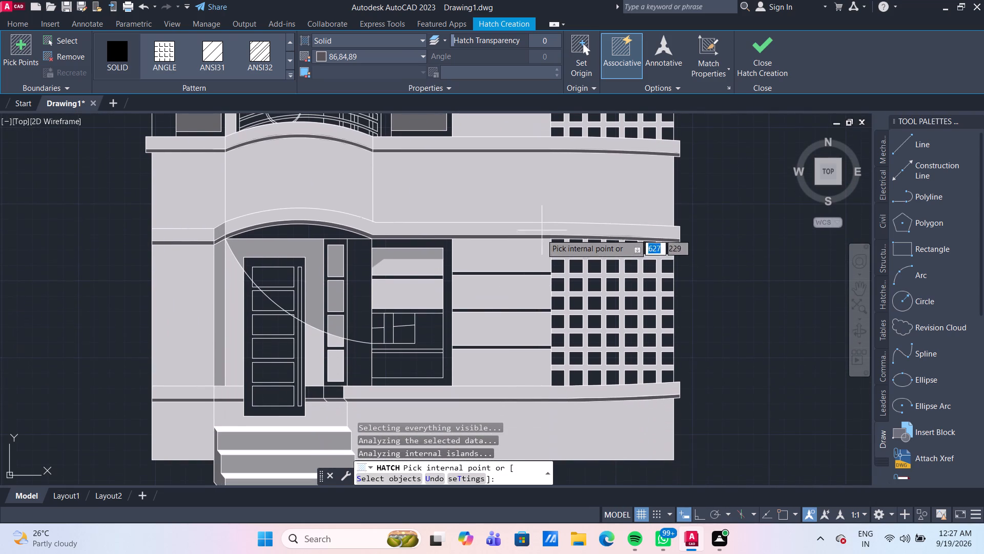
scroll(389, 282, "up", 2)
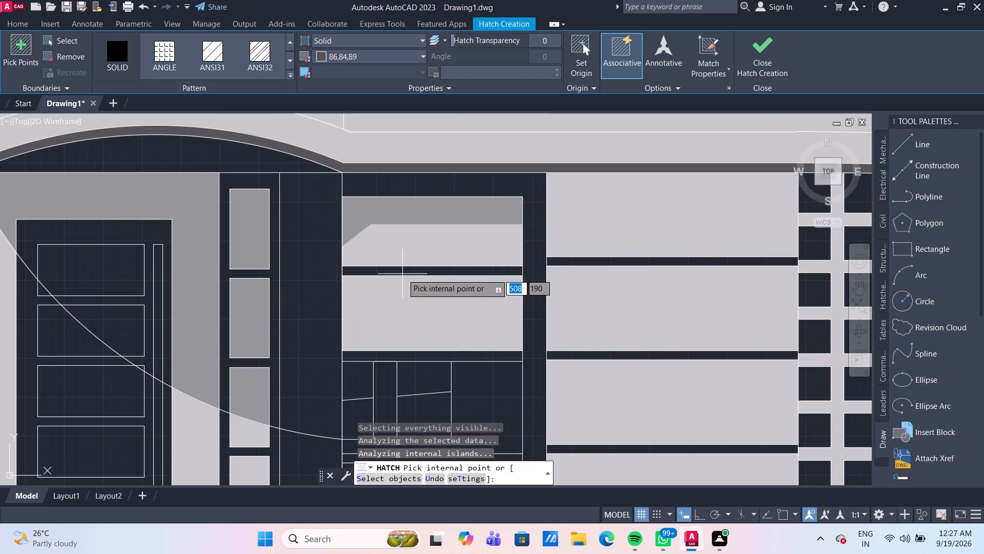
left_click(414, 272)
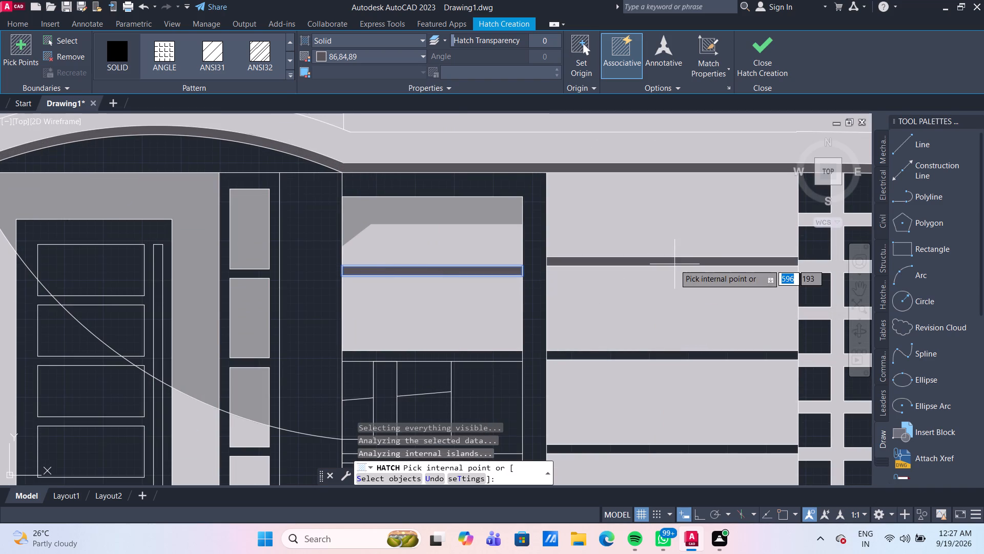
left_click(675, 263)
left_click(682, 357)
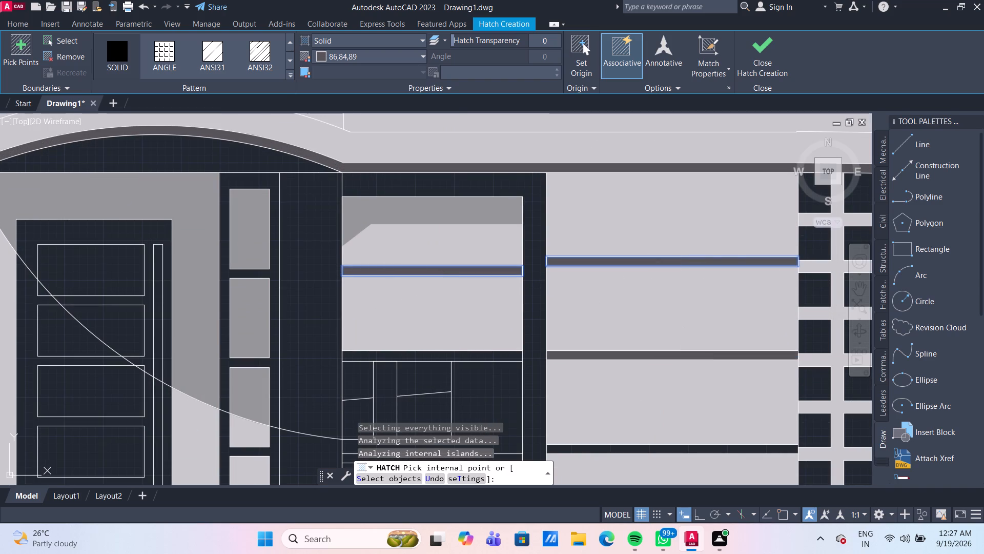
middle_click_drag(680, 327, 640, 209)
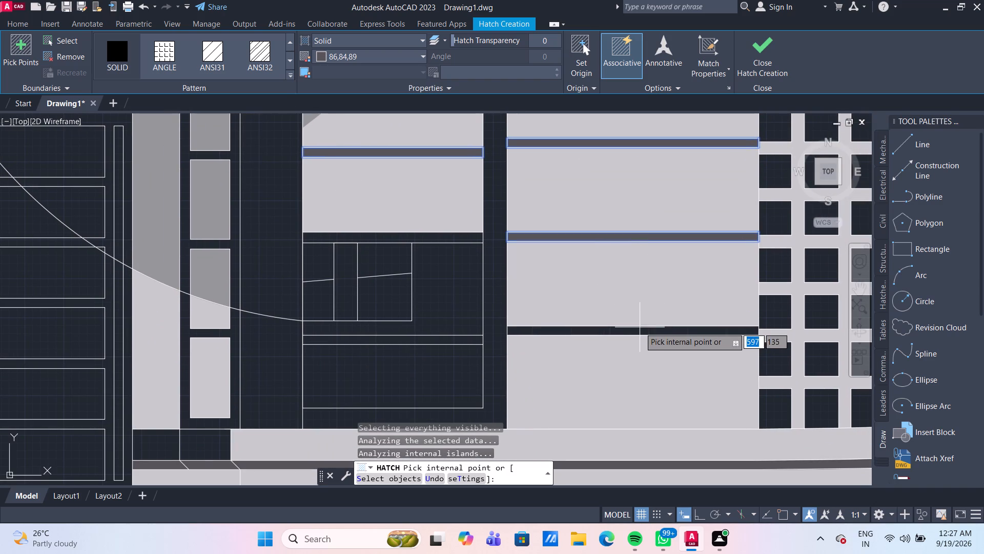
left_click(640, 330)
scroll(588, 274, "down", 3)
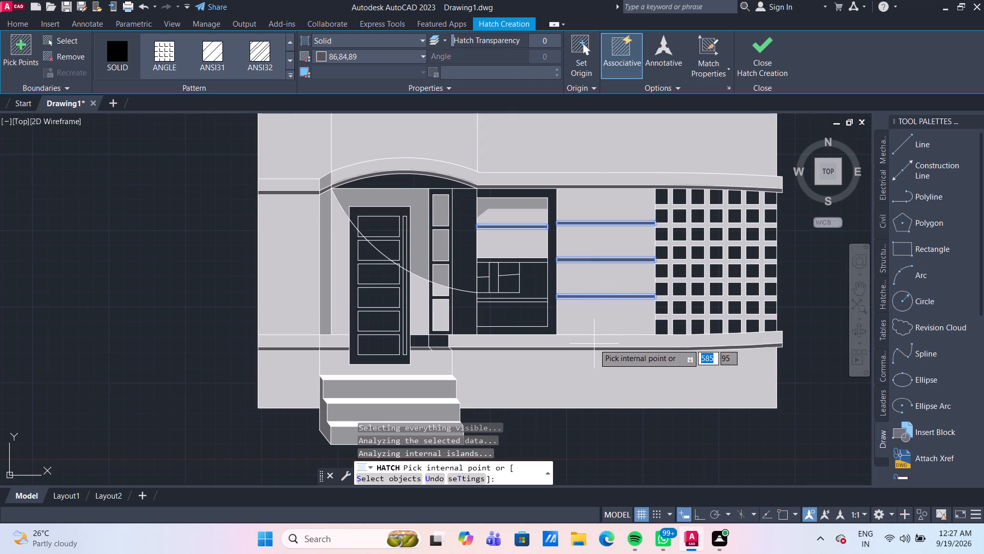
scroll(575, 305, "down", 2)
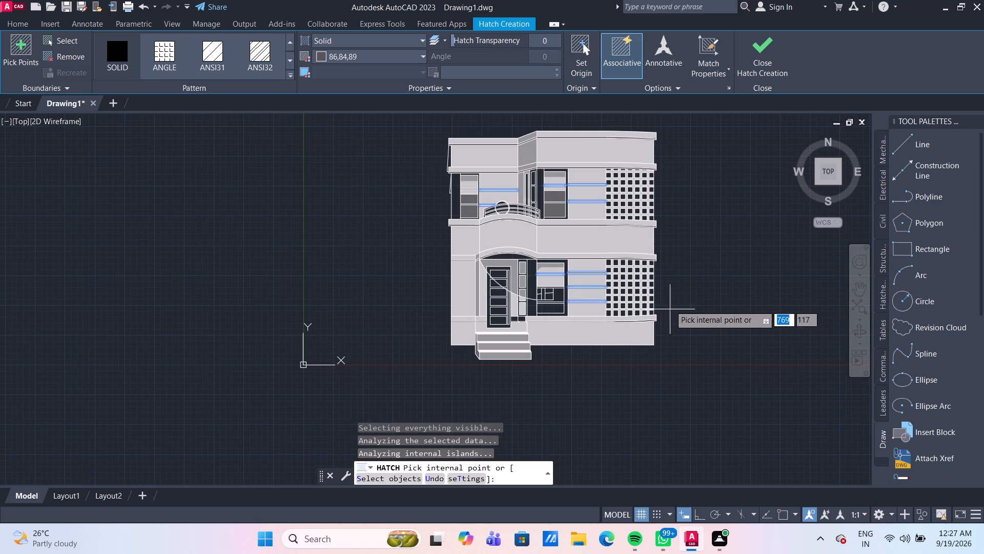
key("Return")
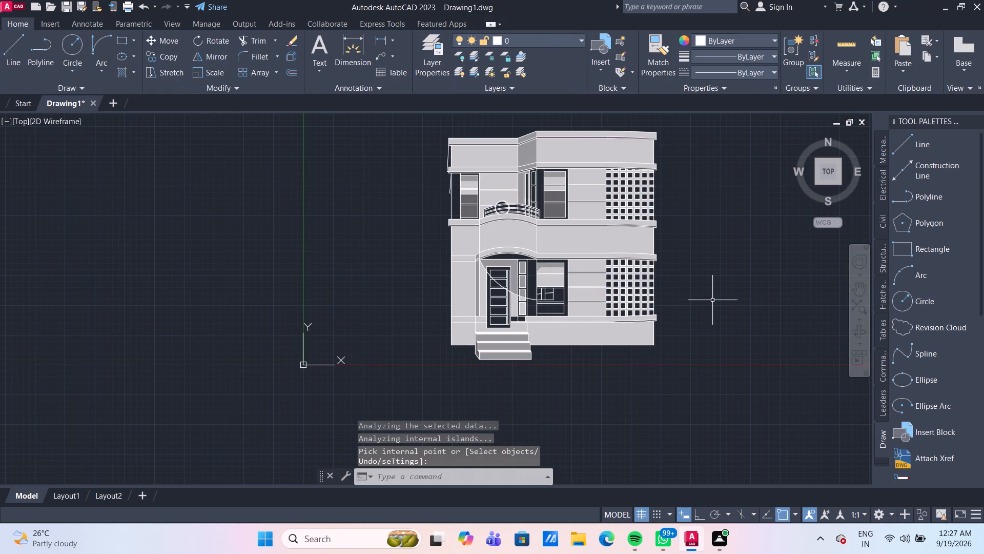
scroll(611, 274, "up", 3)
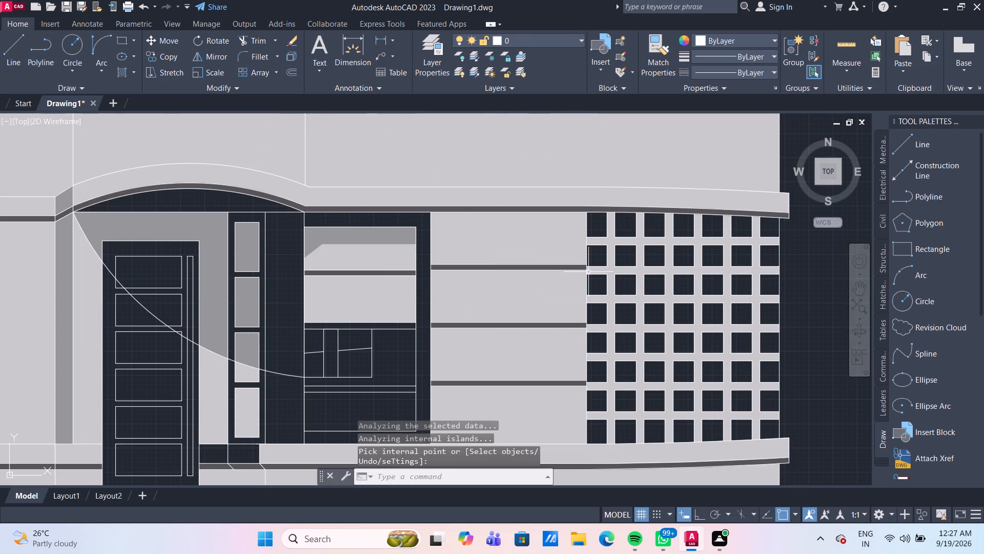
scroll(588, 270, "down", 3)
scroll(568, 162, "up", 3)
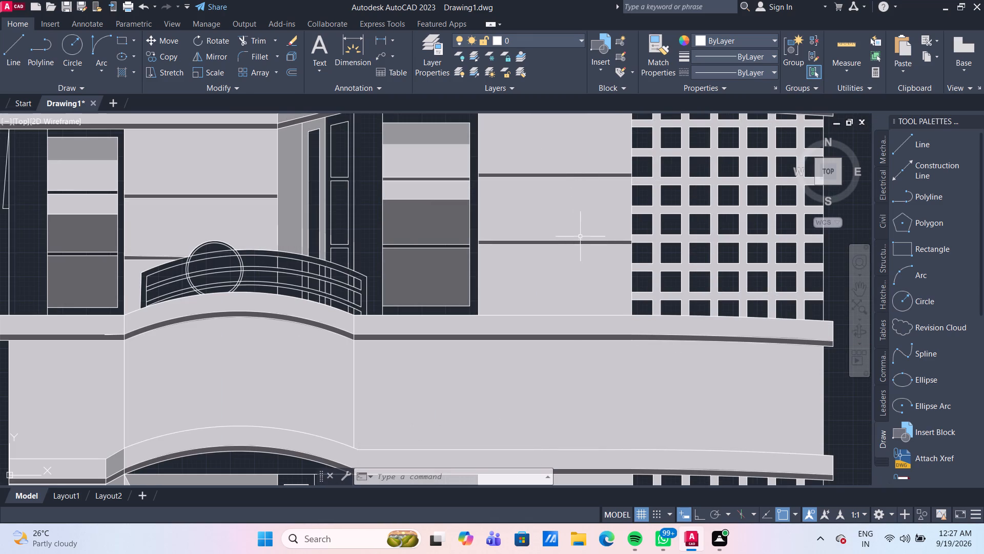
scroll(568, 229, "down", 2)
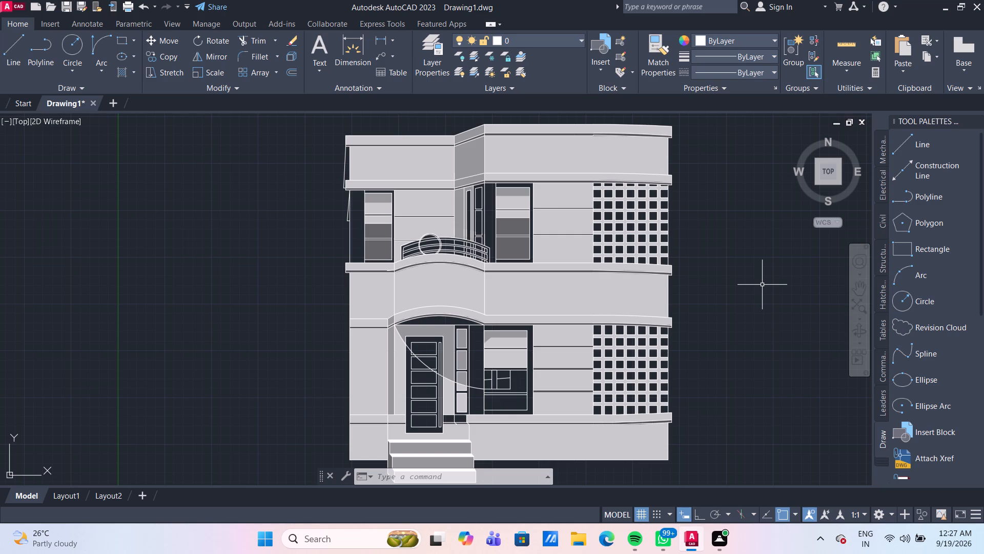
Fill the four small panels inside the ground-floor window's lower part with a GR_CURVED gradient from Green to black 0,0,0.
scroll(504, 377, "up", 1)
scroll(547, 394, "up", 1)
middle_click_drag(515, 380, 536, 337)
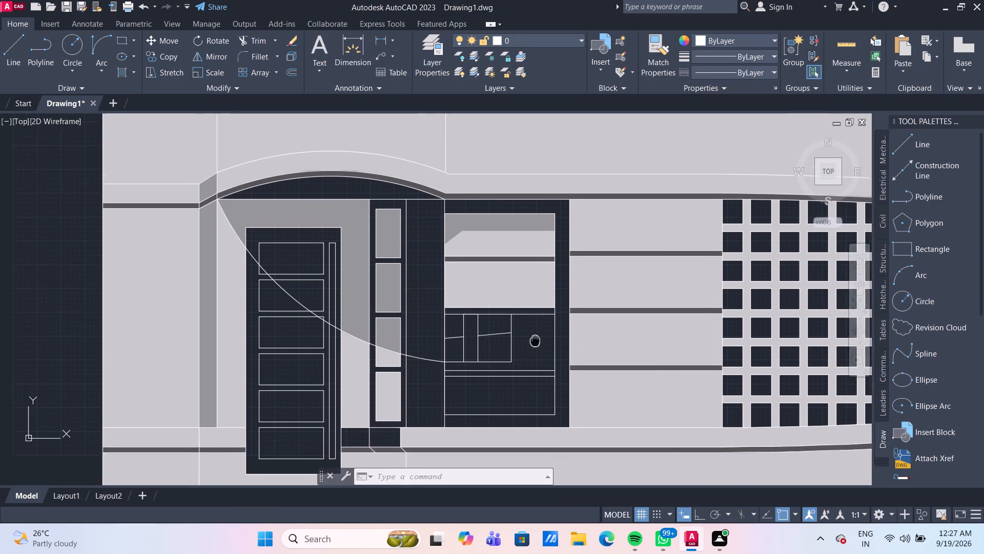
middle_click_drag(536, 337, 550, 299)
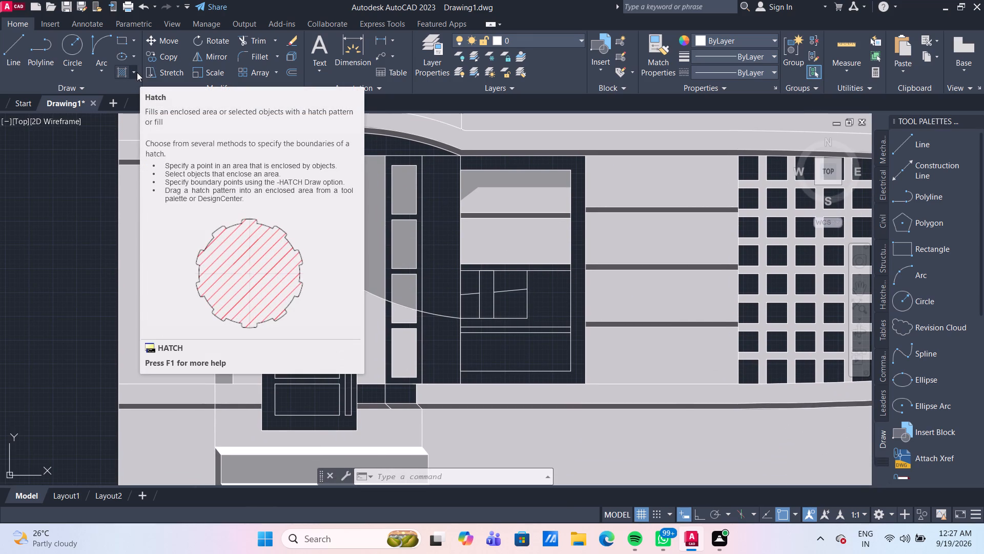
left_click(137, 72)
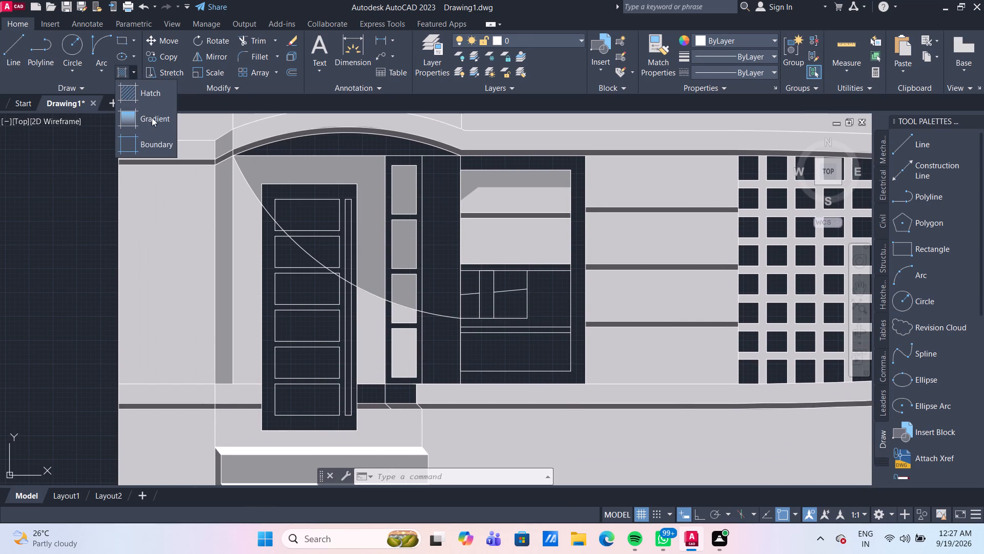
left_click(152, 117)
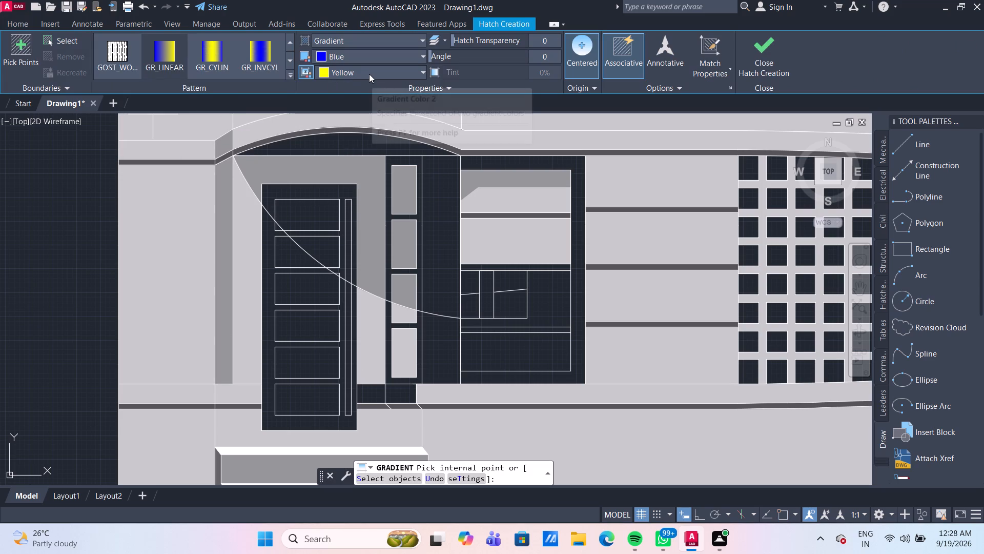
left_click(290, 62)
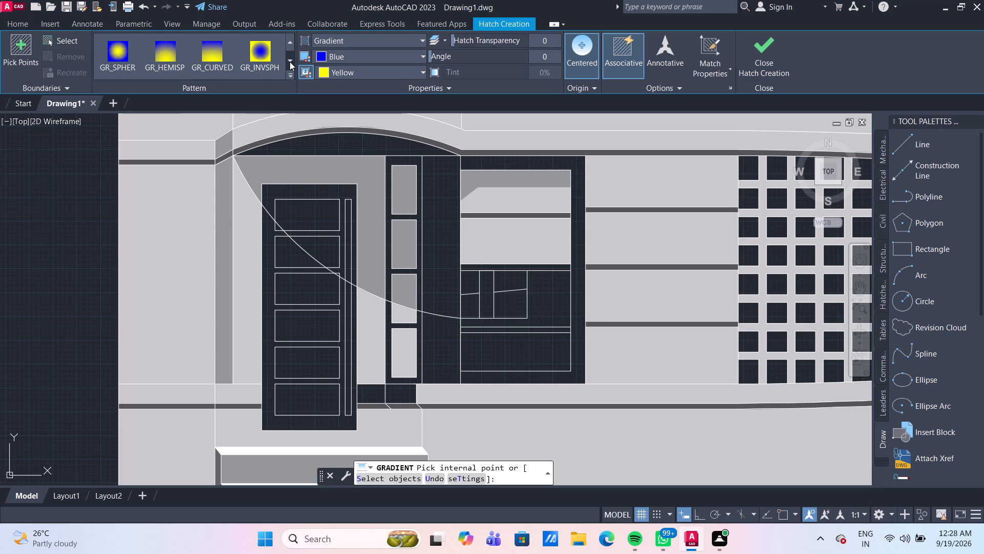
left_click(290, 62)
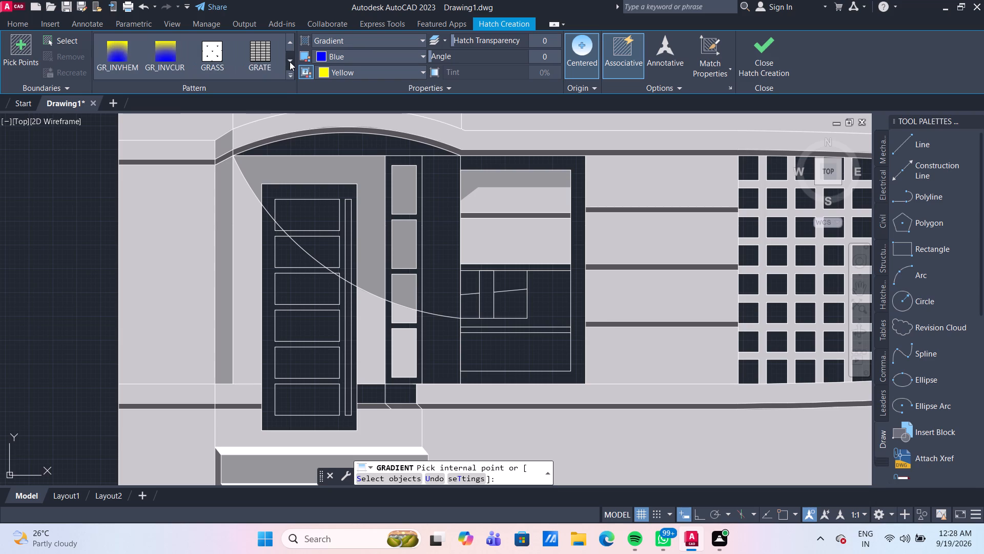
left_click(293, 44)
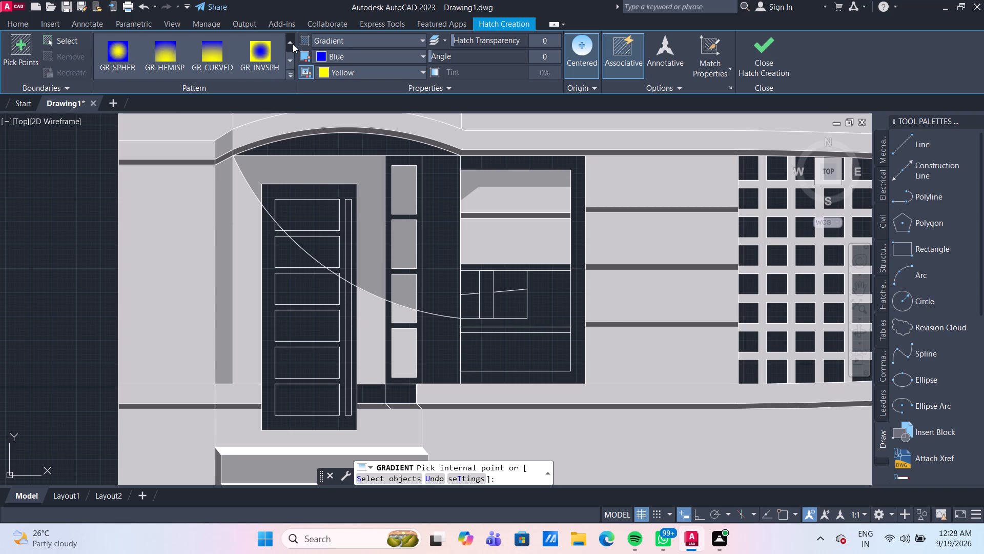
left_click(291, 57)
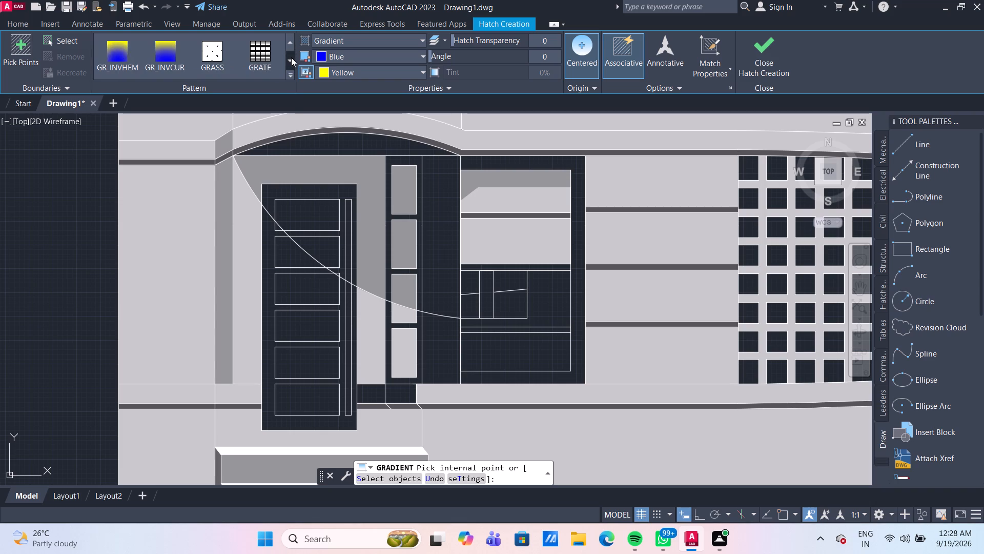
left_click(156, 54)
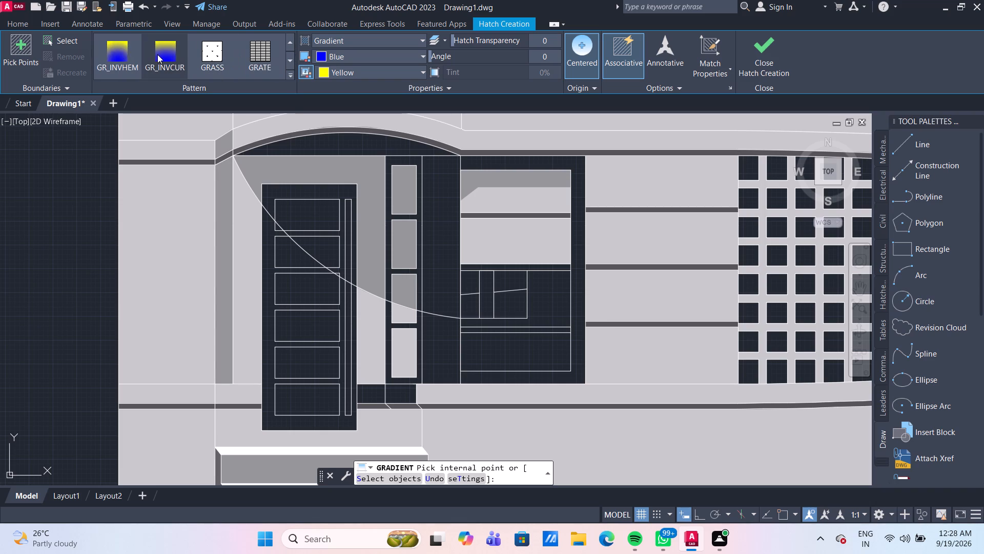
left_click(367, 57)
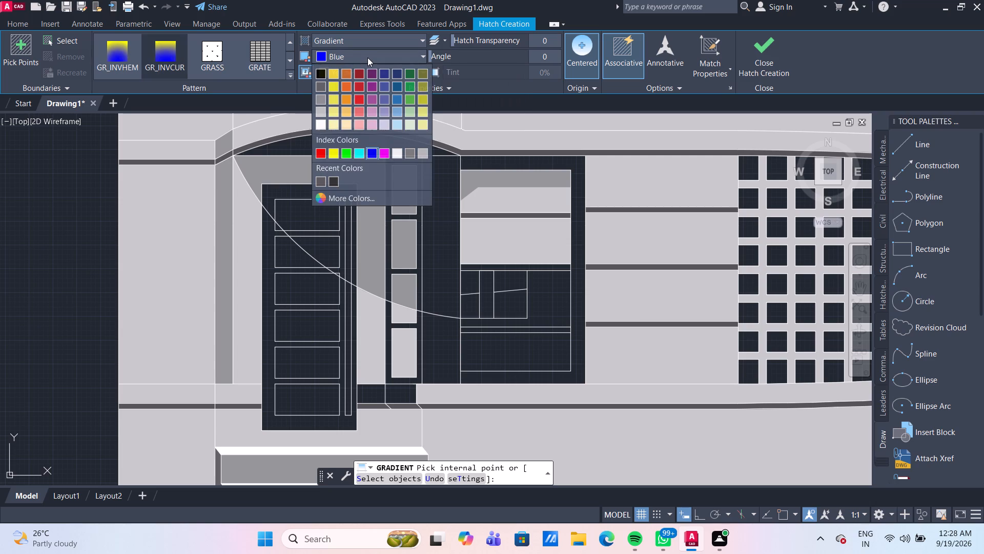
left_click(347, 159)
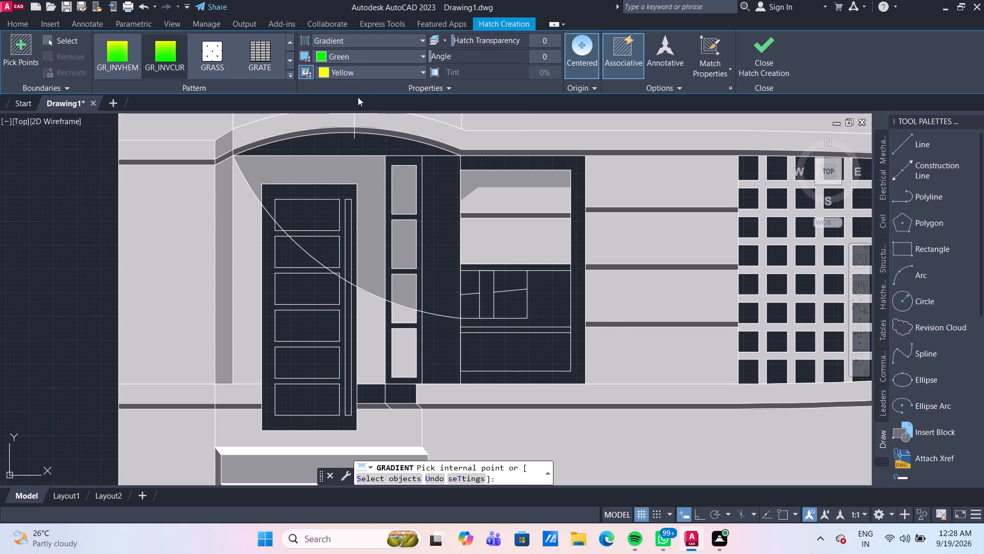
left_click(365, 69)
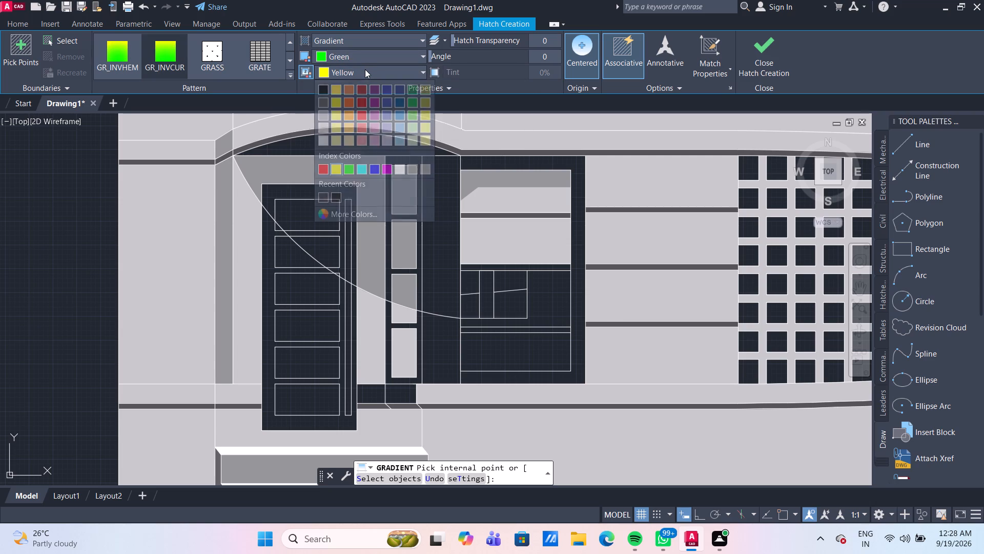
left_click(324, 88)
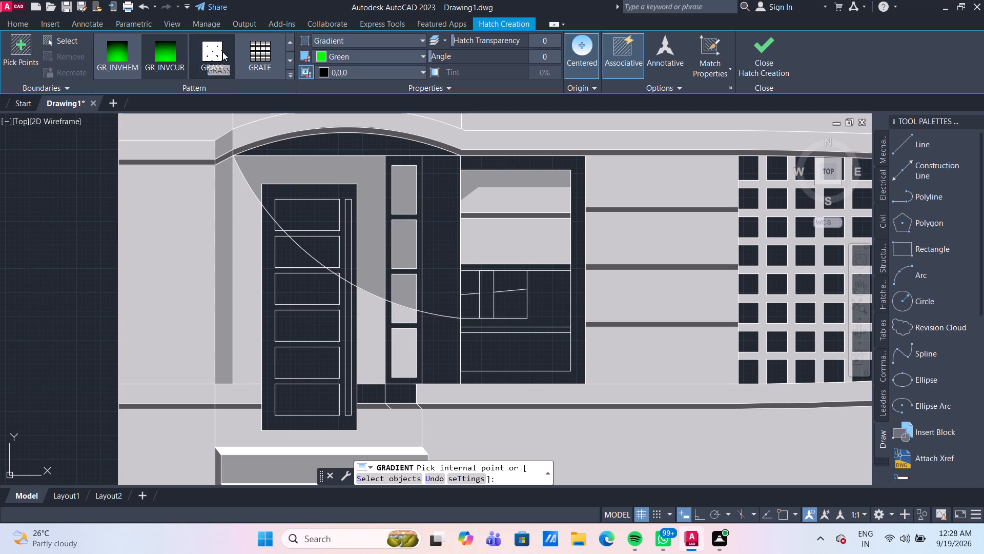
left_click(291, 41)
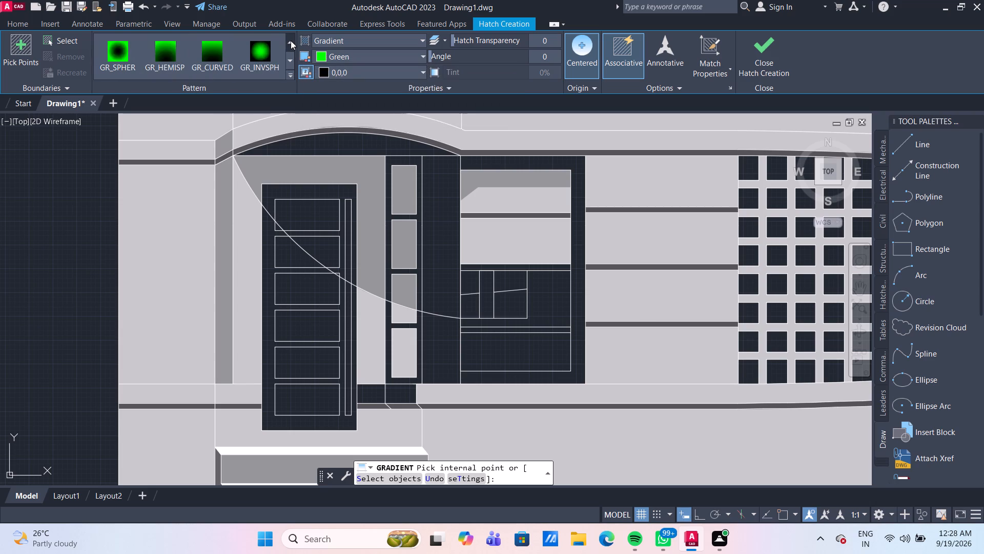
left_click(214, 61)
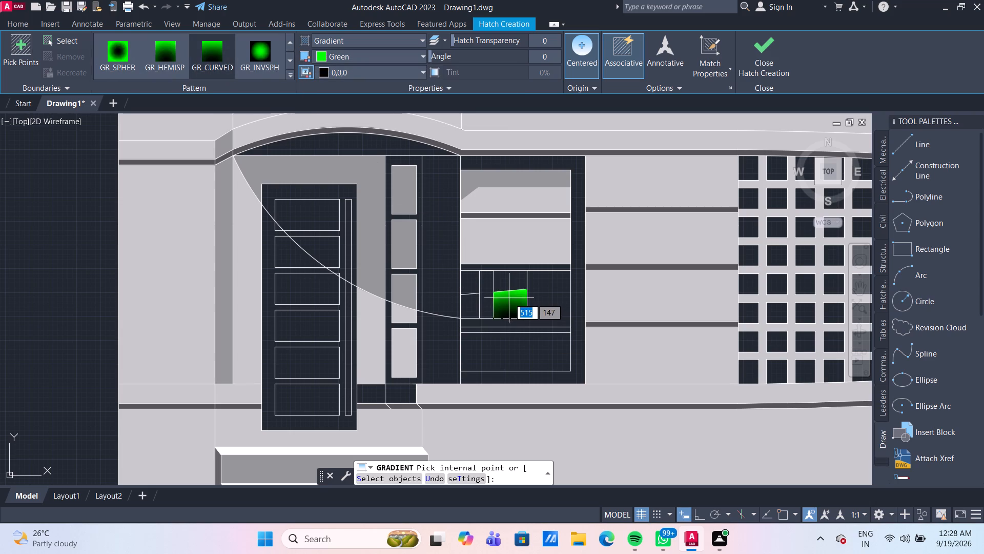
left_click(509, 302)
left_click(508, 285)
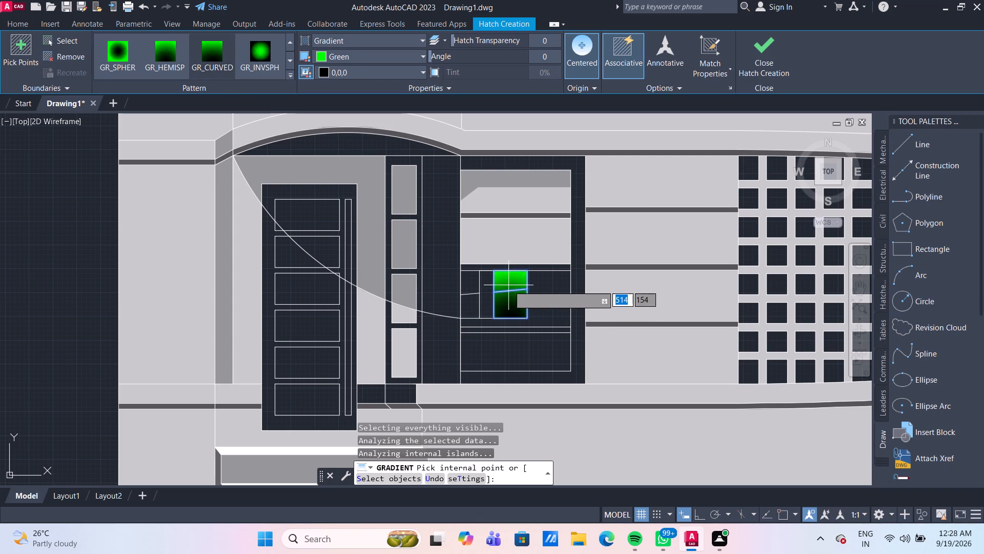
left_click(472, 281)
left_click(470, 308)
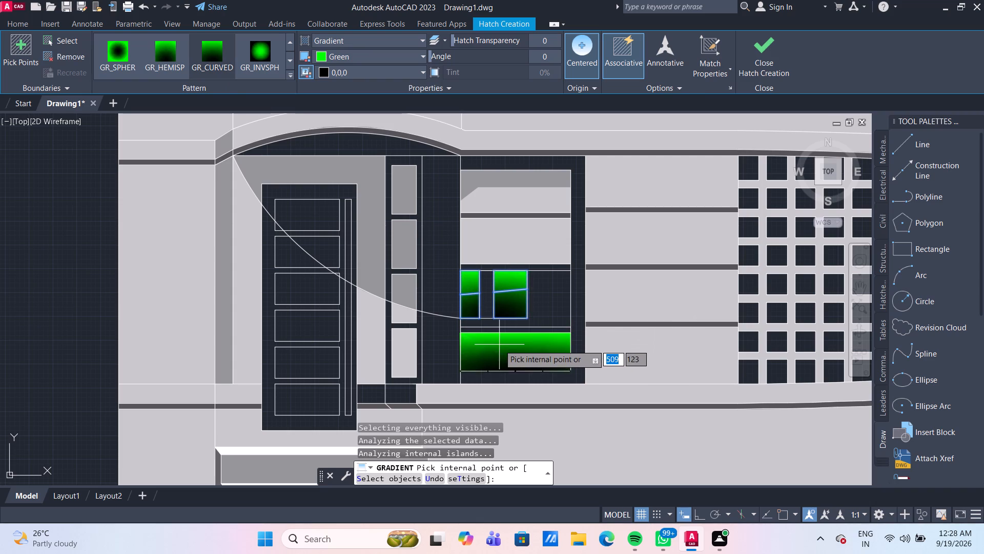
key("Return")
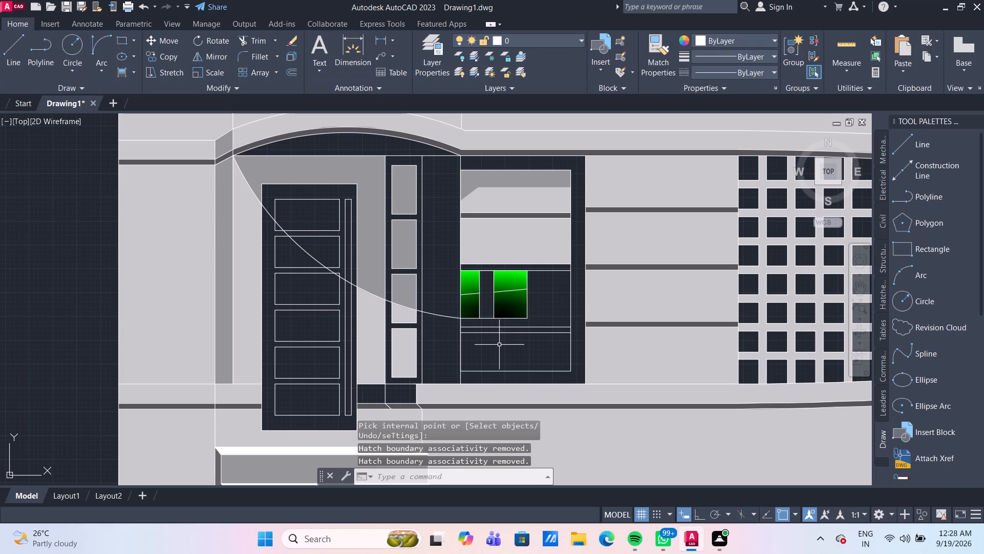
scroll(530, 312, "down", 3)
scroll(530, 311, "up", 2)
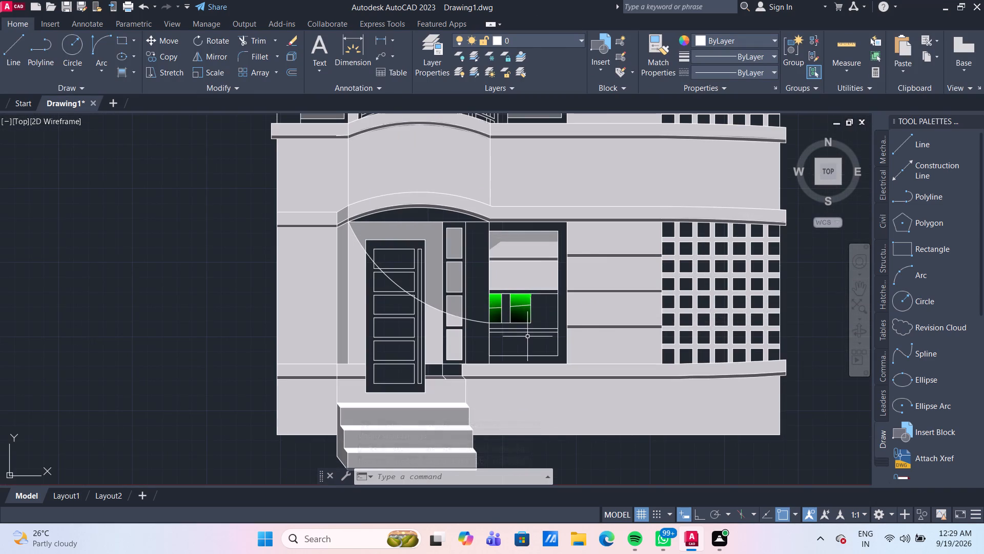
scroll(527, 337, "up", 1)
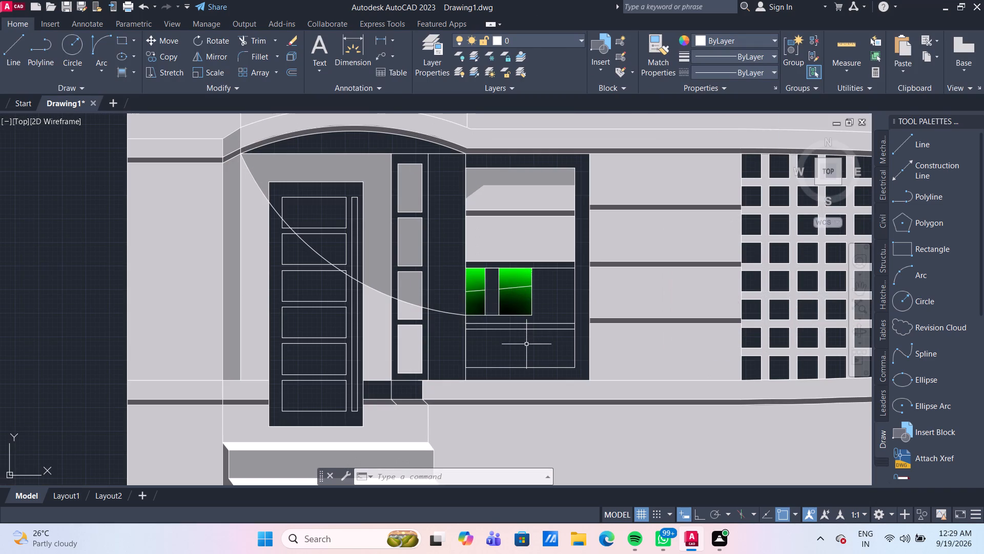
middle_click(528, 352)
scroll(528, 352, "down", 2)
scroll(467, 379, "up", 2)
Set up a GR_CURVED gradient fill with pink 247,171,174 as first colour and dark grey 86,84,89 as second colour.
middle_click_drag(453, 362, 456, 360)
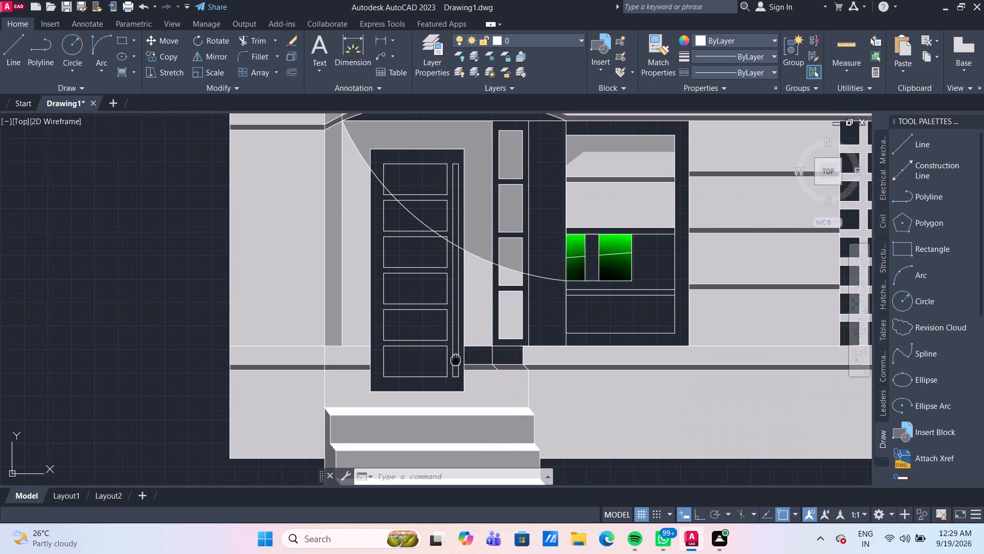
middle_click_drag(456, 360, 470, 342)
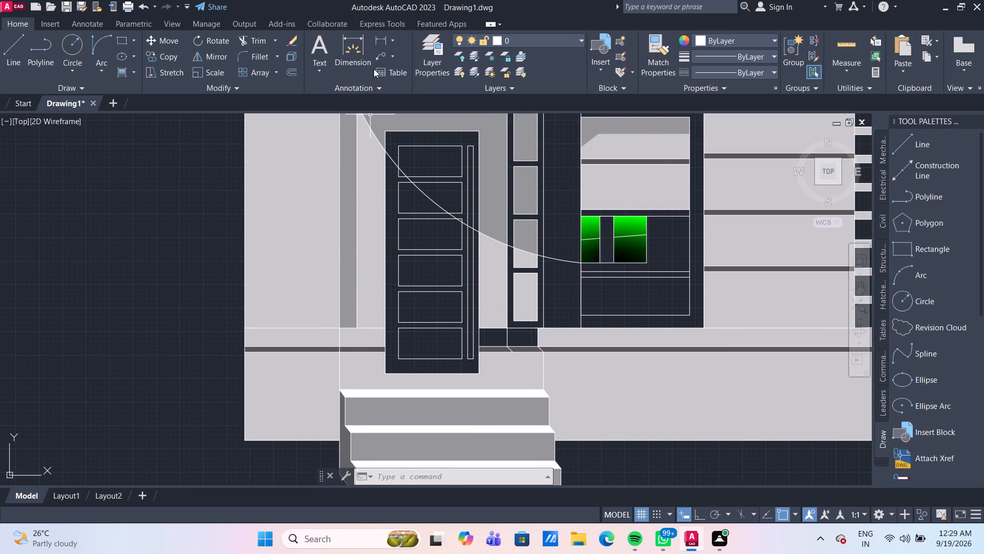
left_click(130, 71)
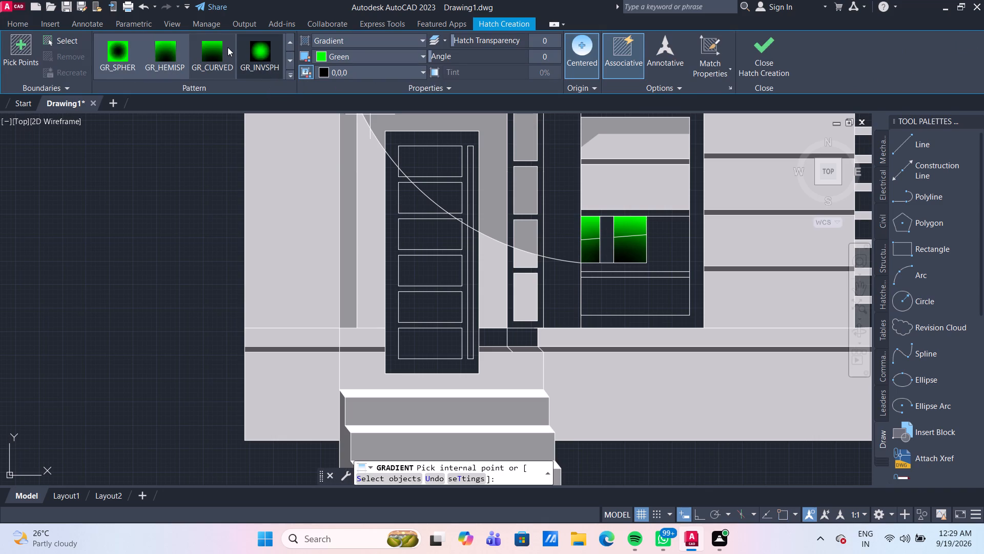
scroll(228, 47, "up", 1)
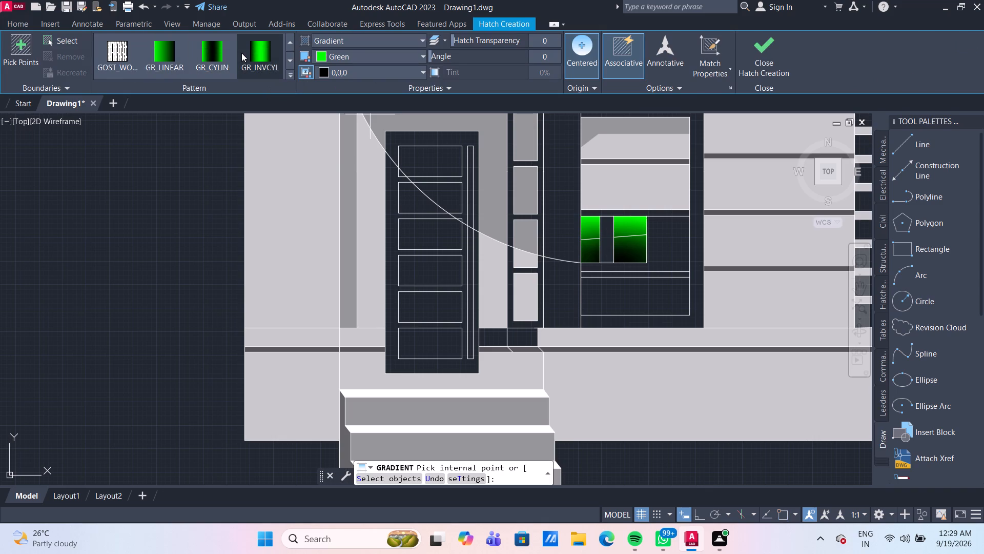
scroll(241, 53, "down", 2)
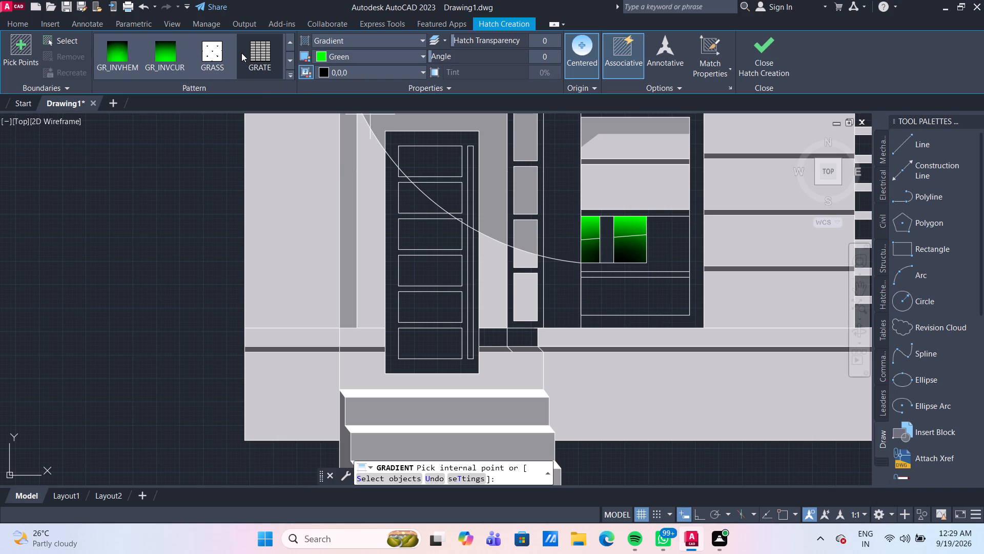
scroll(241, 53, "up", 1)
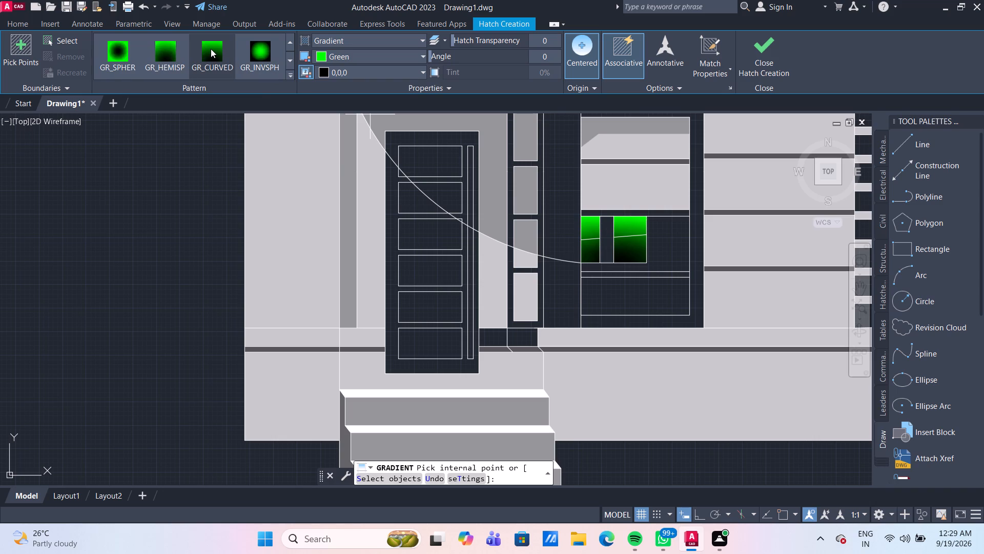
left_click(211, 49)
left_click(344, 73)
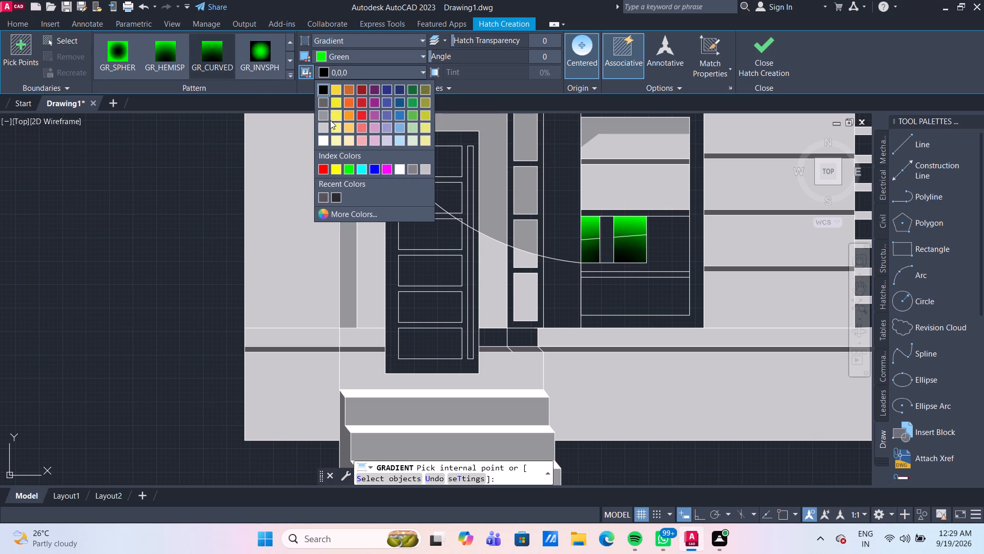
left_click(324, 102)
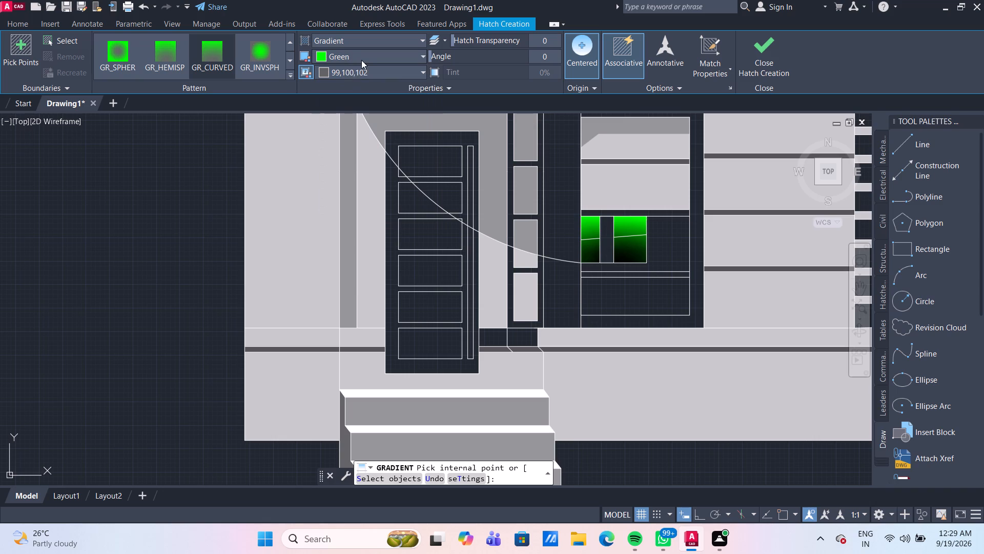
left_click(363, 55)
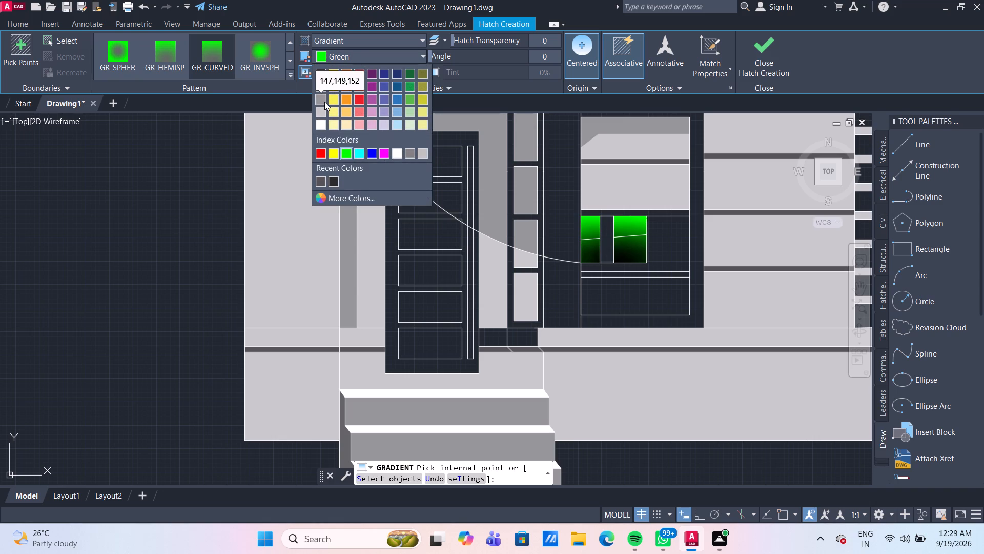
left_click(362, 124)
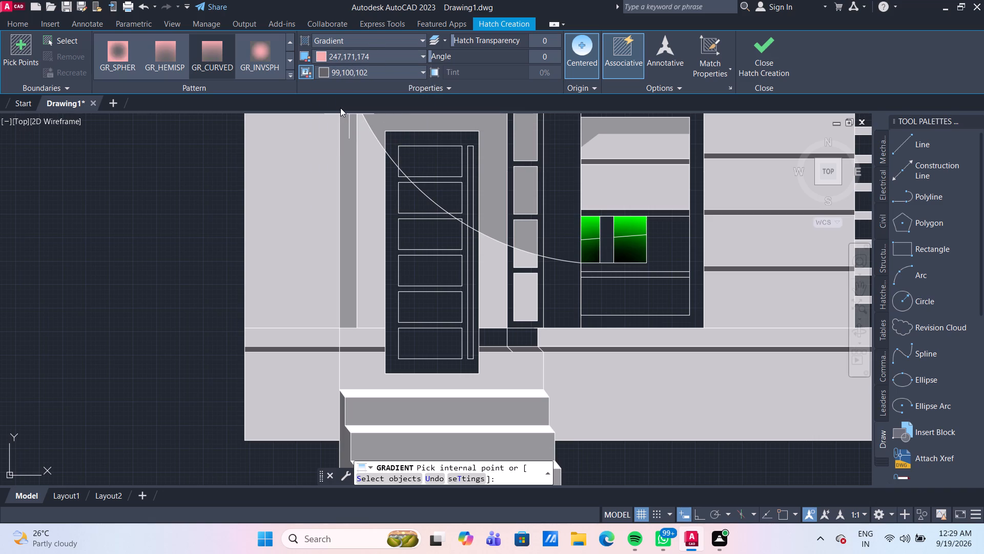
left_click(354, 72)
left_click(323, 202)
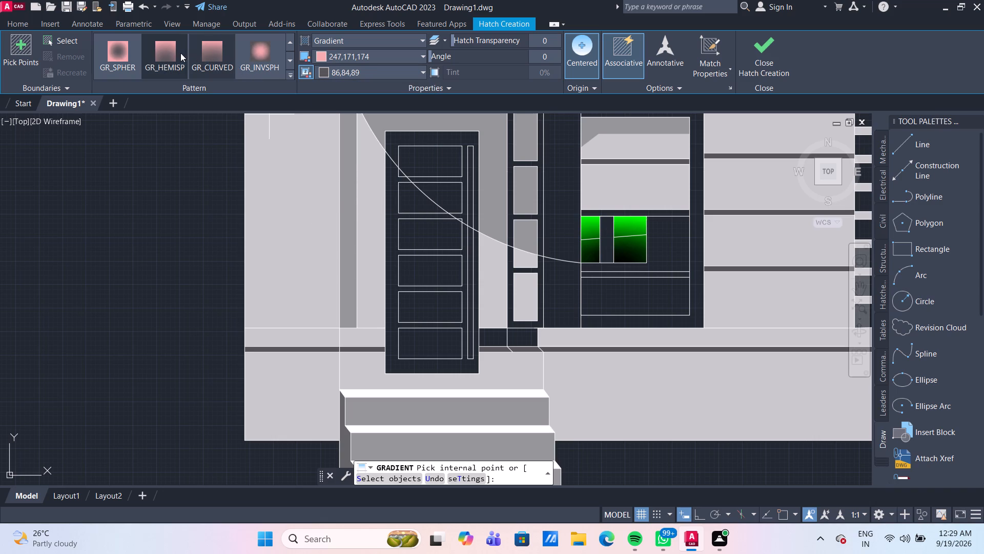
scroll(204, 59, "down", 1)
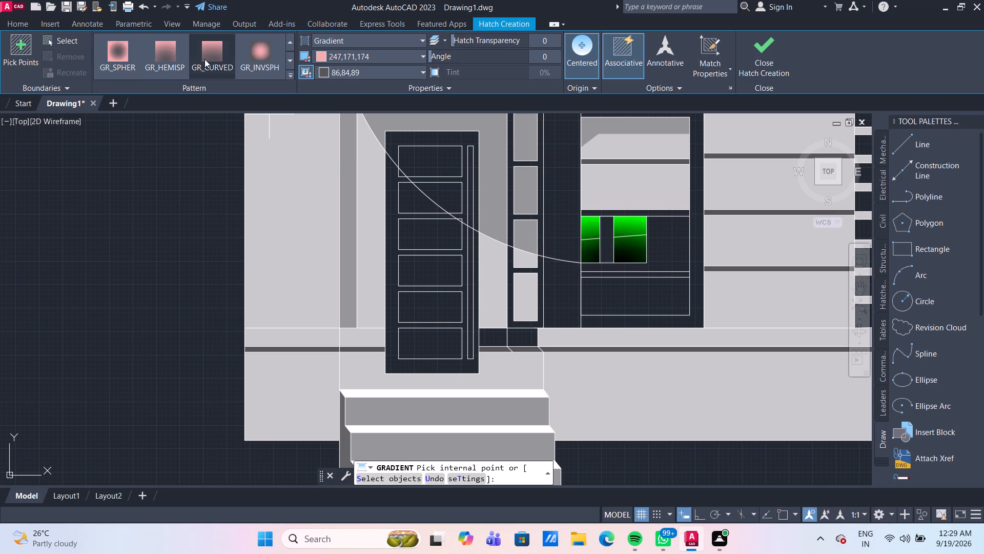
scroll(204, 59, "up", 1)
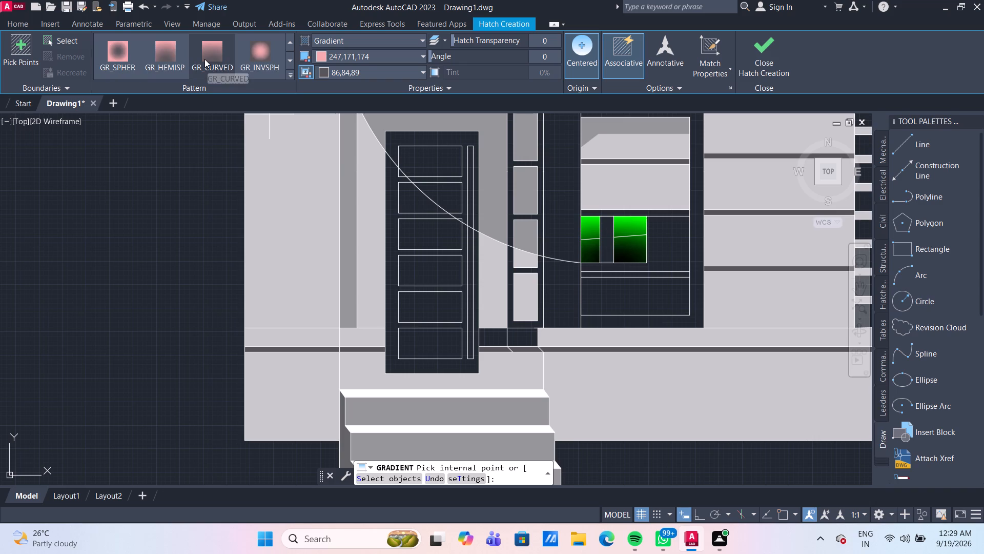
left_click(204, 59)
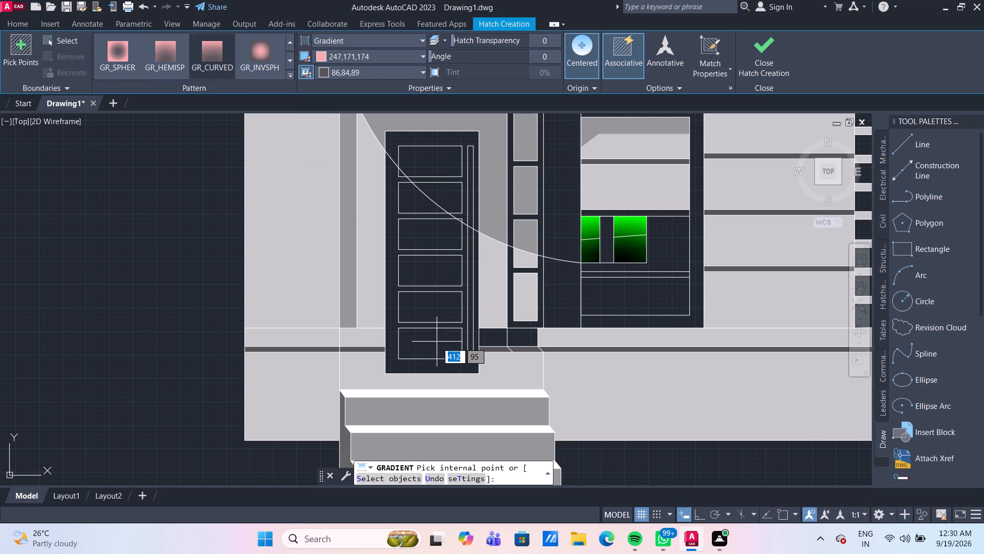
Fill the six rectangular panels of the entrance door with the curved pink-to-grey gradient, including the parts cut by the arc, and finish.
left_click(437, 342)
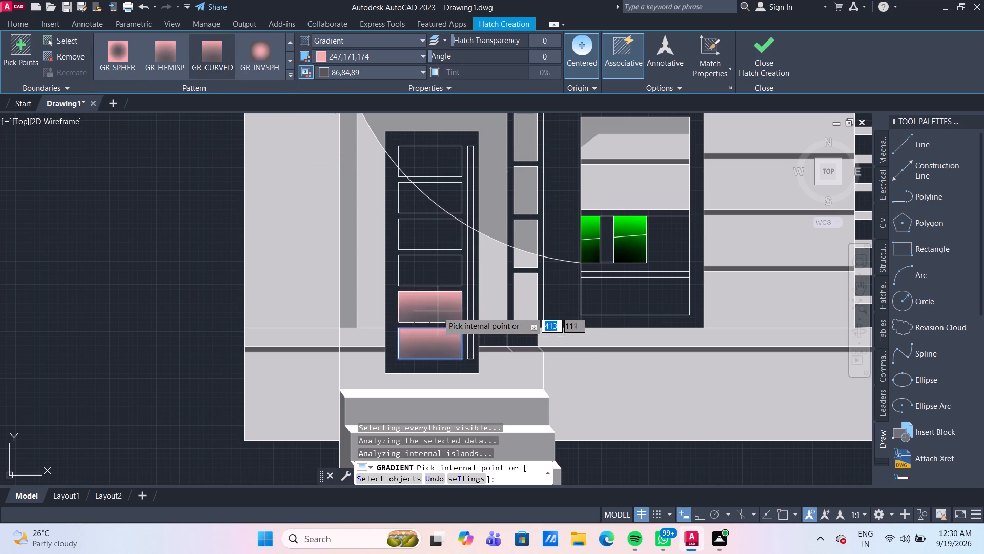
left_click(438, 311)
left_click(438, 271)
left_click(439, 238)
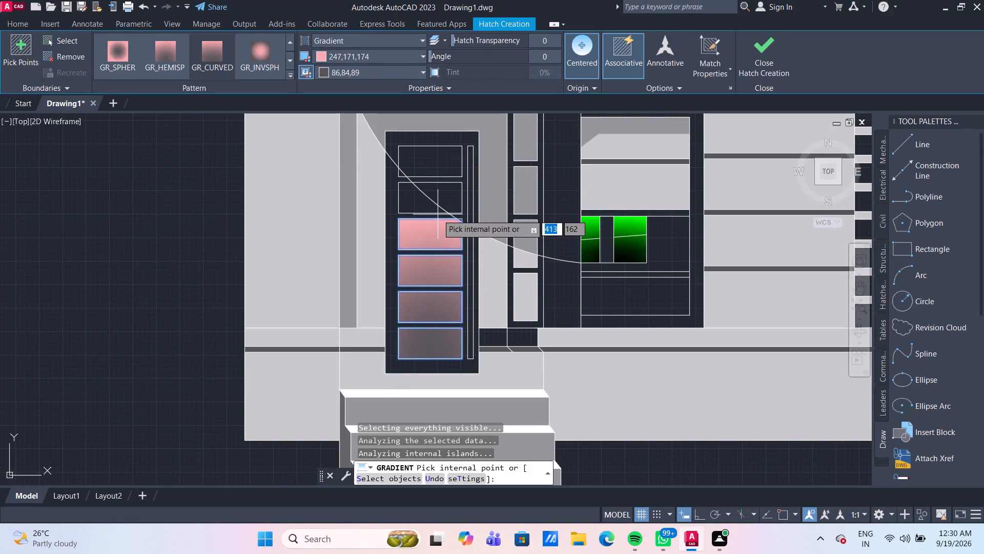
left_click(427, 199)
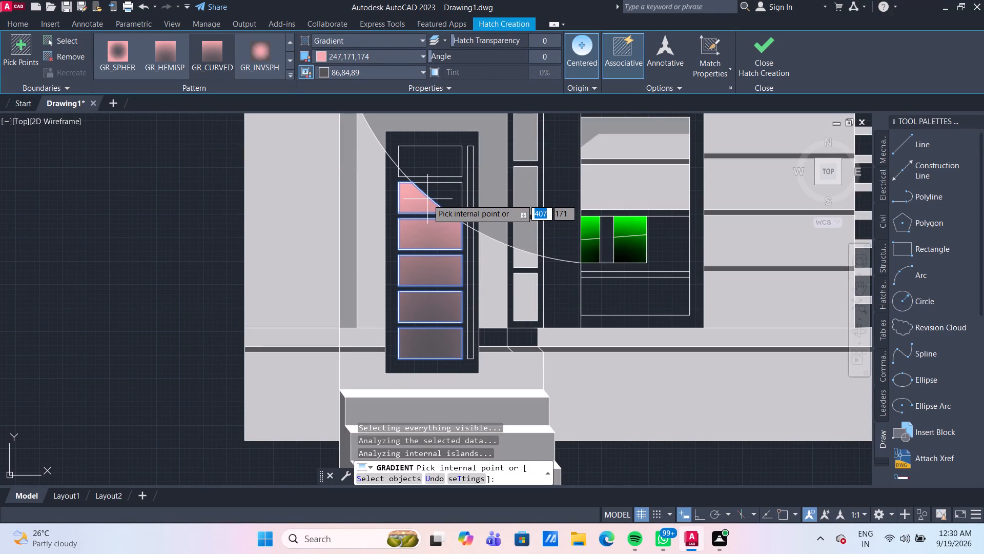
left_click(436, 197)
left_click(439, 171)
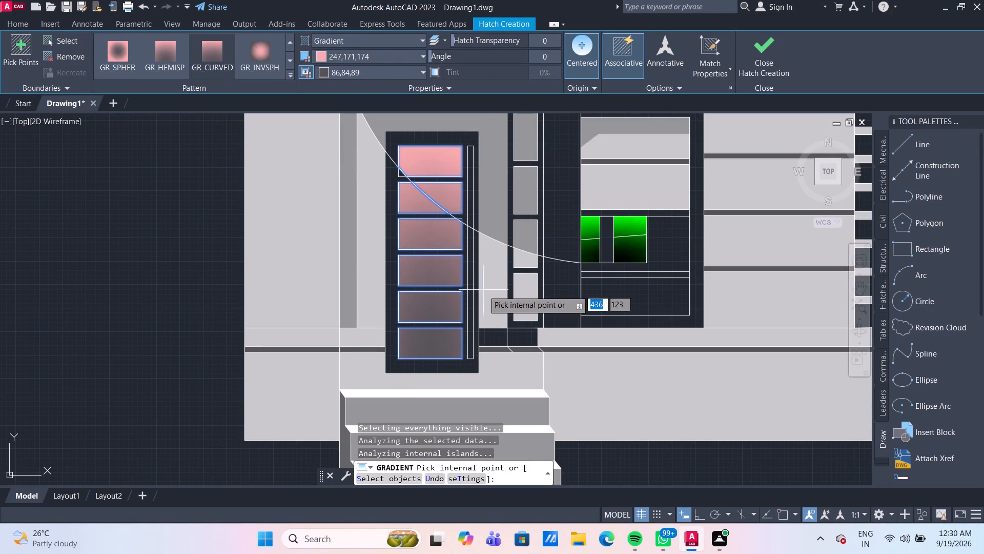
scroll(411, 196, "up", 1)
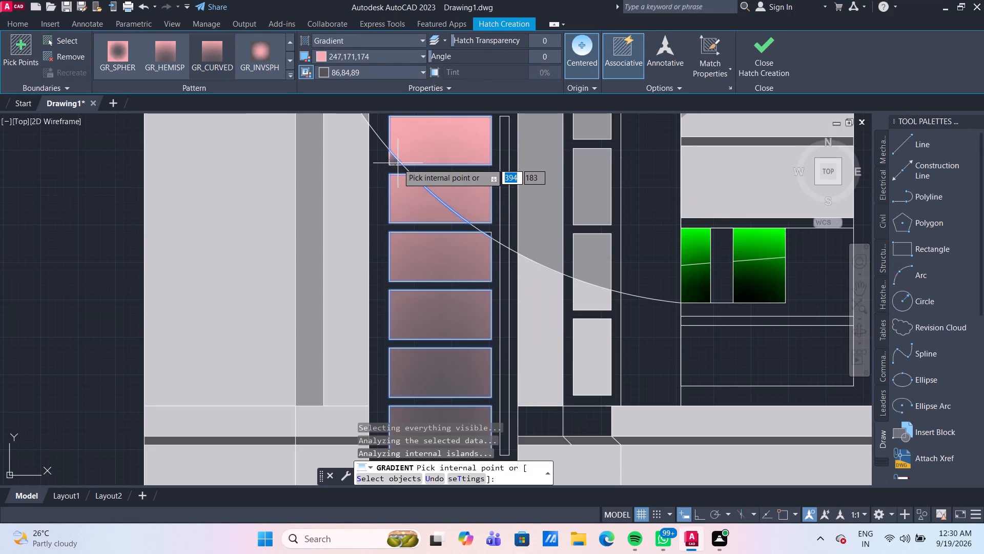
left_click(398, 163)
scroll(376, 217, "down", 2)
scroll(442, 294, "down", 2)
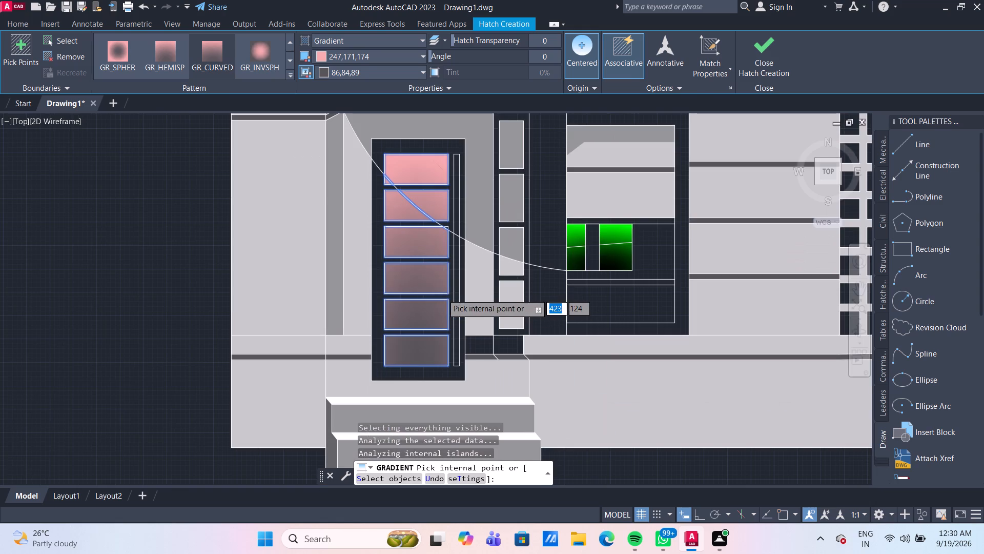
scroll(433, 246, "up", 2)
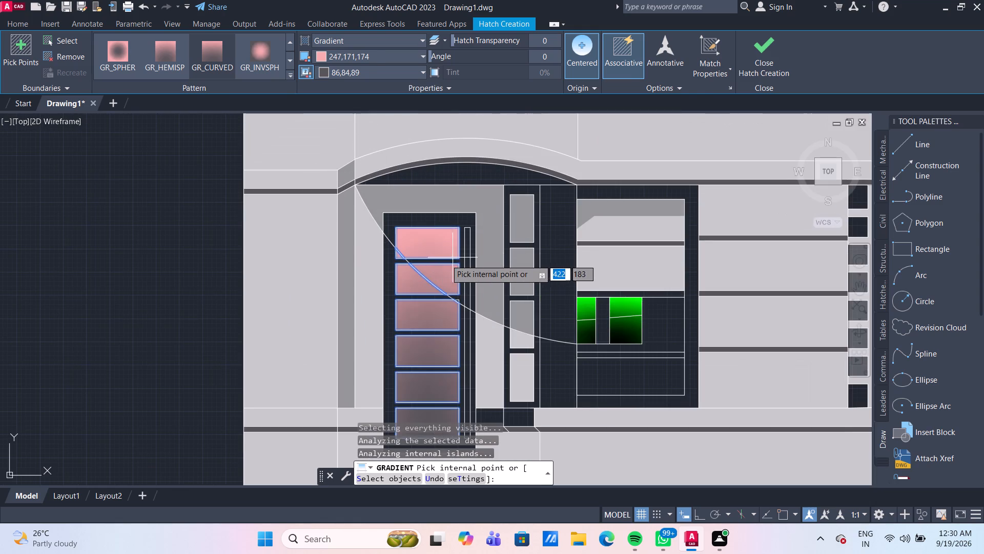
key("Escape")
Change the first gradient colour of the entrance door's six-panel fill to pale pink 221,197,207.
scroll(503, 340, "down", 2)
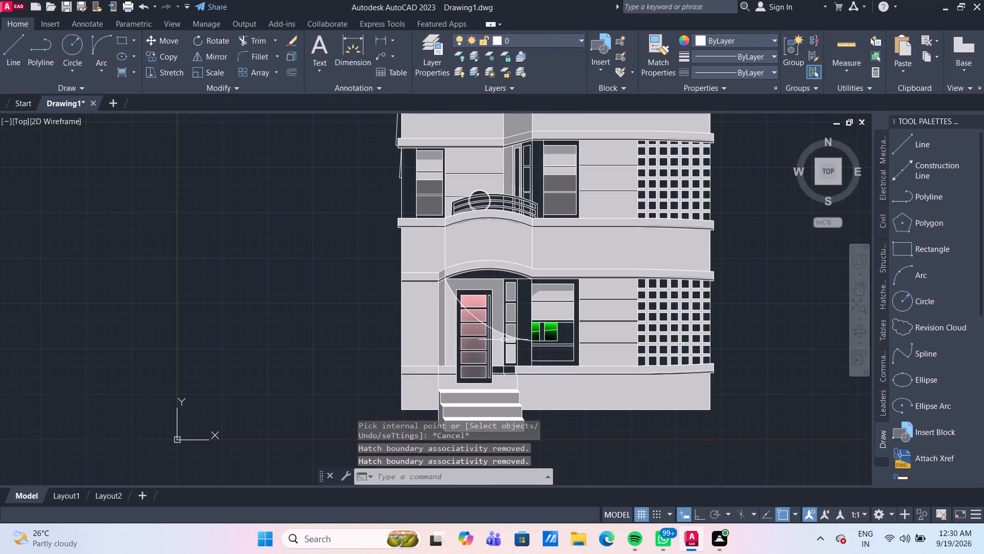
middle_click_drag(574, 443, 547, 399)
scroll(463, 256, "up", 1)
left_click(446, 257)
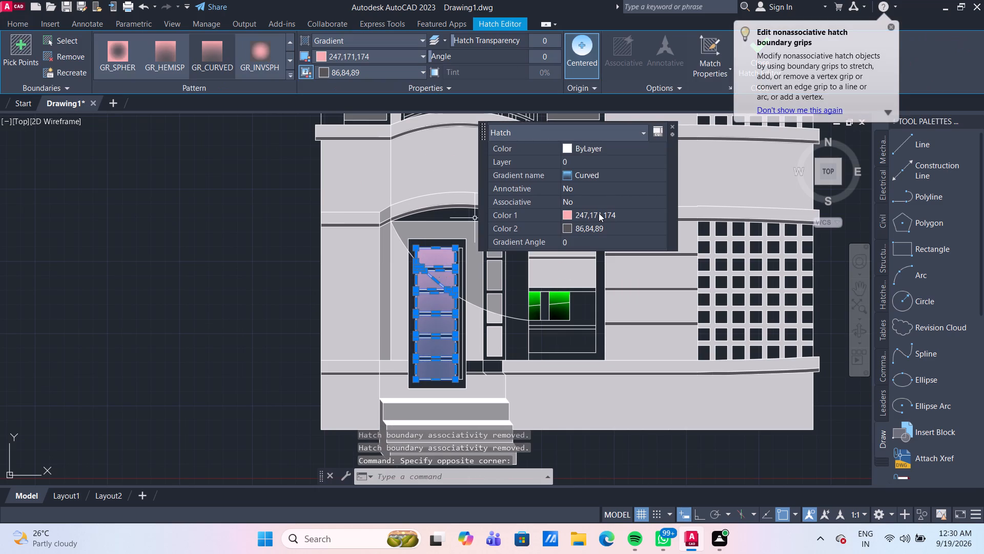
left_click(599, 213)
left_click(599, 213)
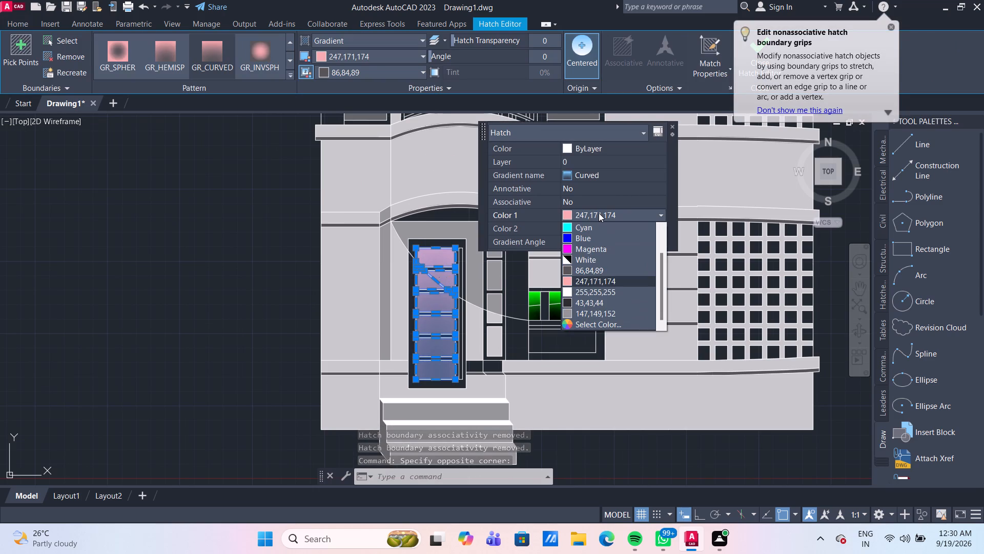
left_click(594, 325)
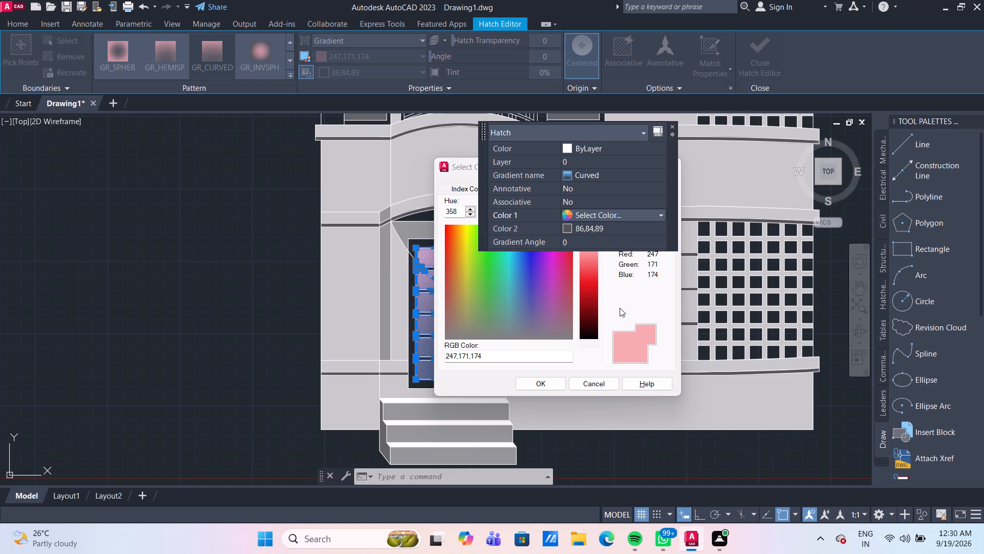
left_click(620, 308)
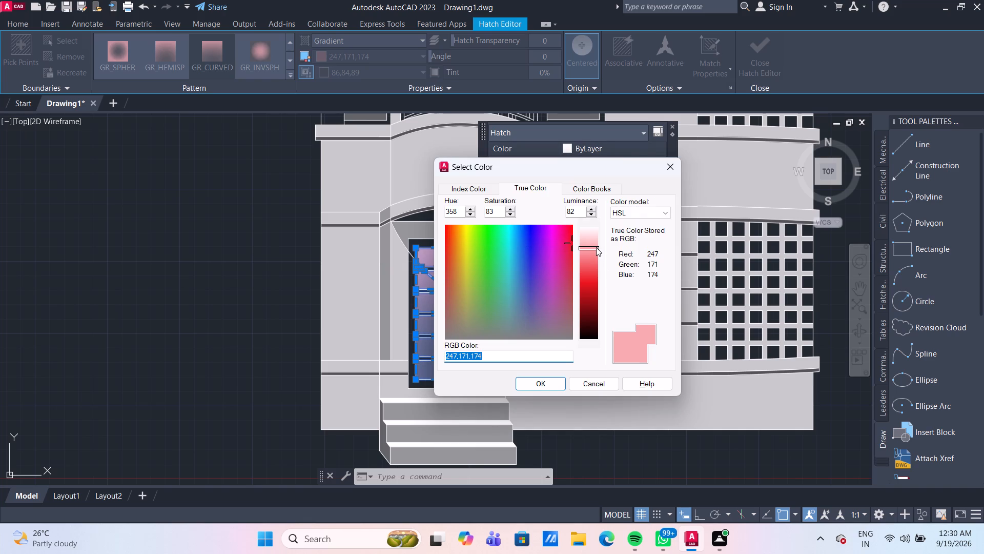
left_click_drag(596, 247, 596, 241)
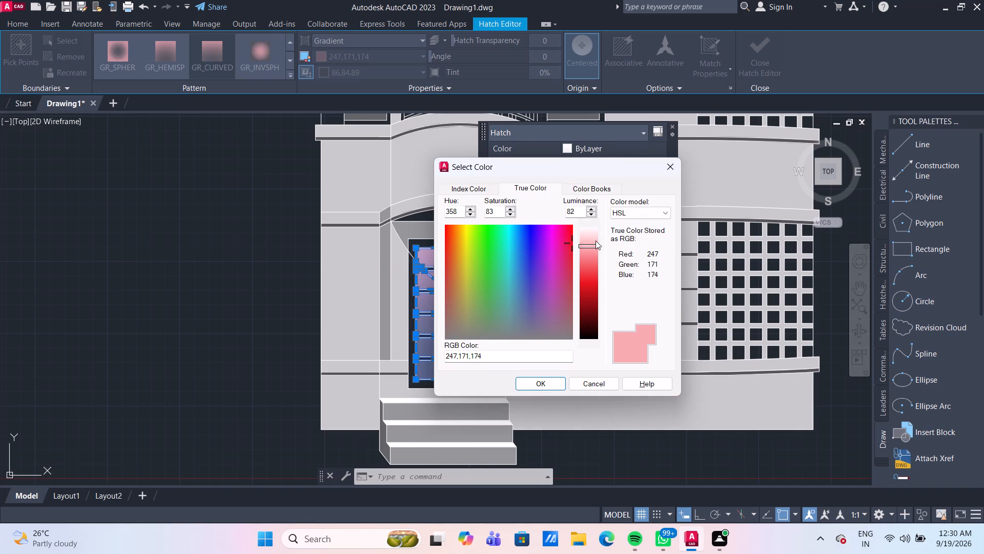
left_click_drag(596, 241, 595, 240)
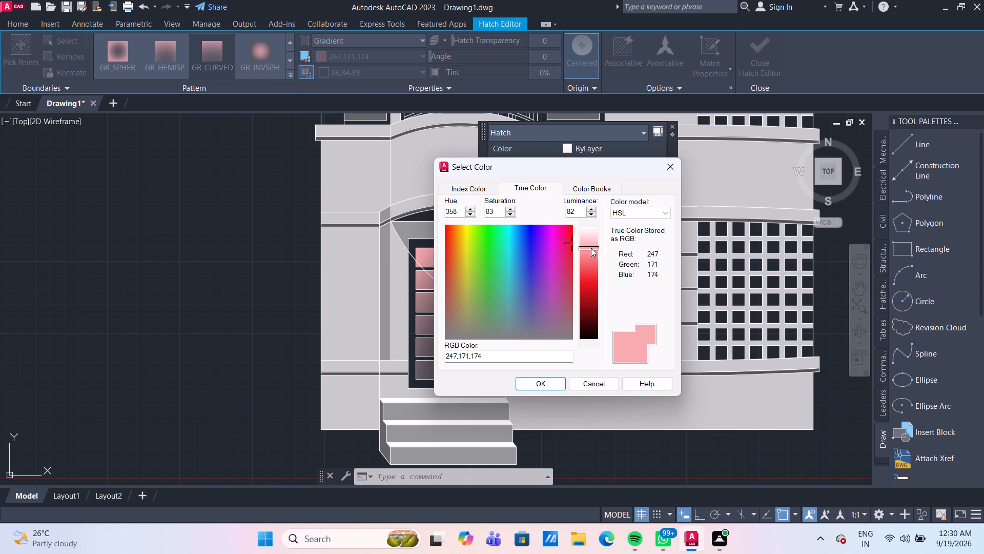
left_click(559, 322)
left_click(562, 316)
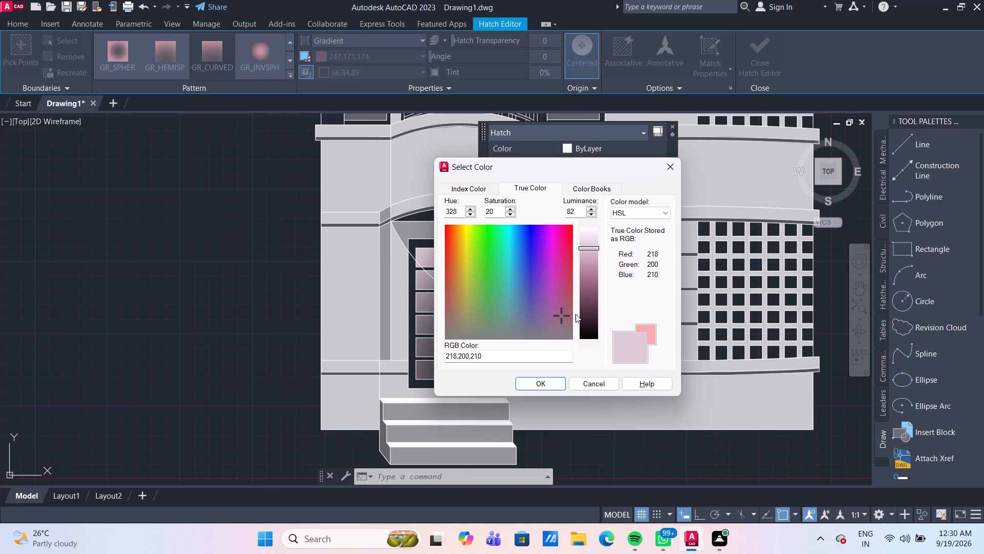
left_click(565, 309)
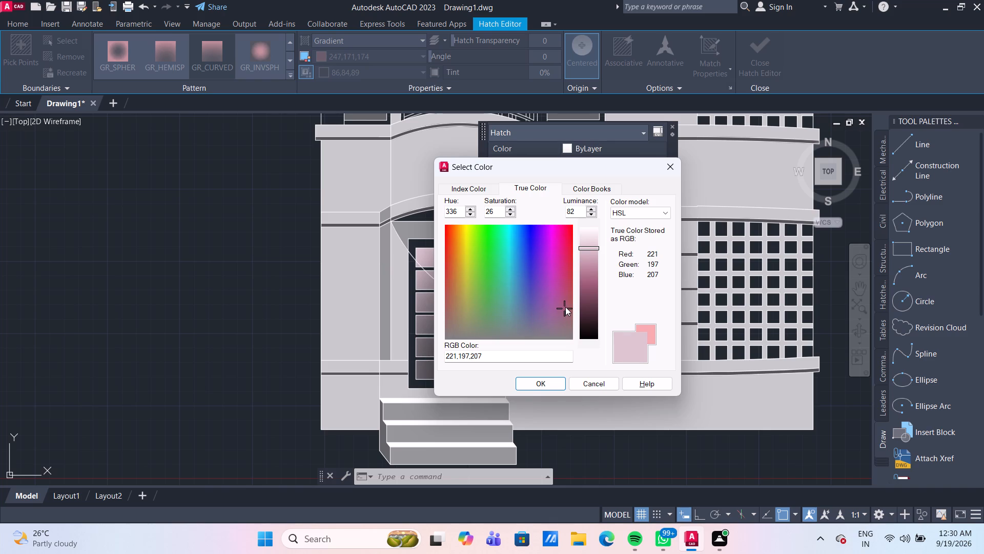
left_click(552, 386)
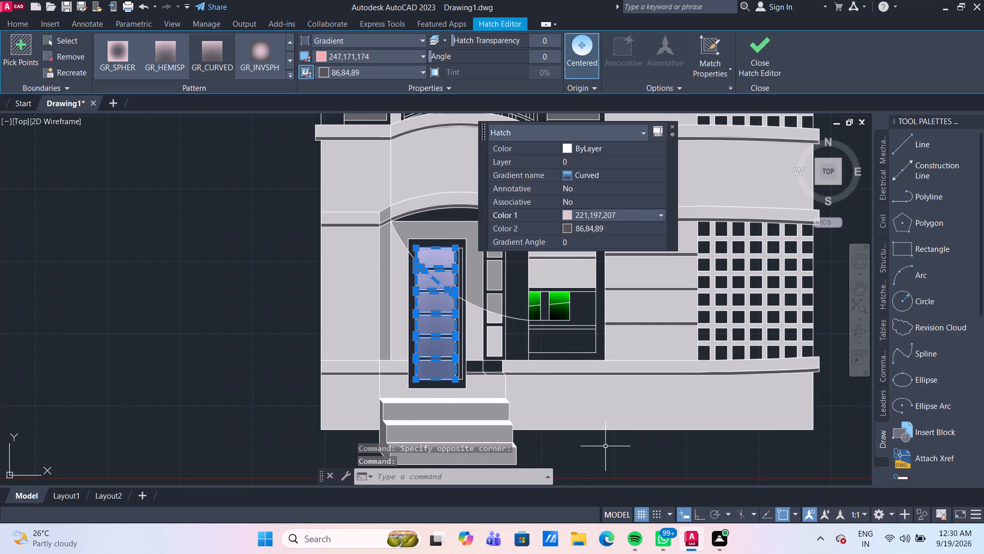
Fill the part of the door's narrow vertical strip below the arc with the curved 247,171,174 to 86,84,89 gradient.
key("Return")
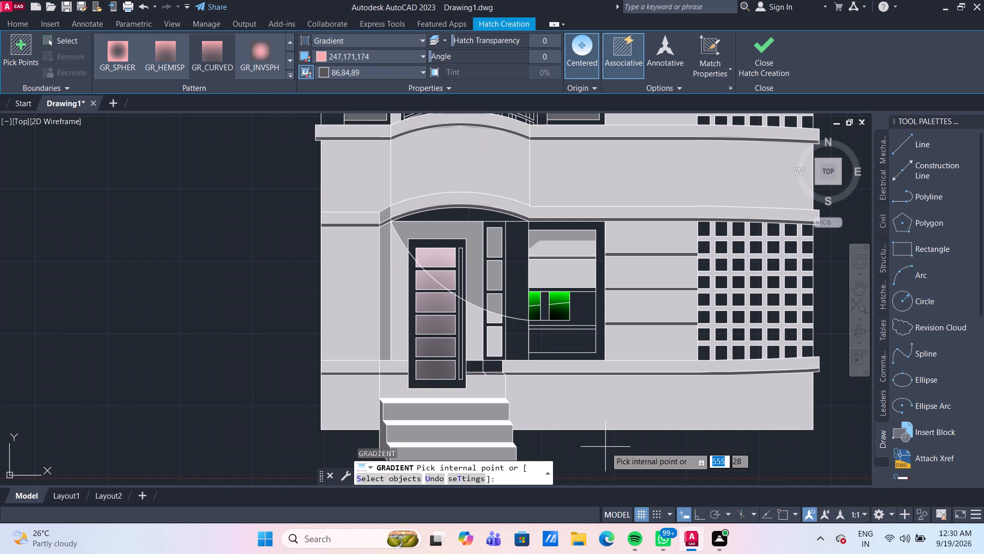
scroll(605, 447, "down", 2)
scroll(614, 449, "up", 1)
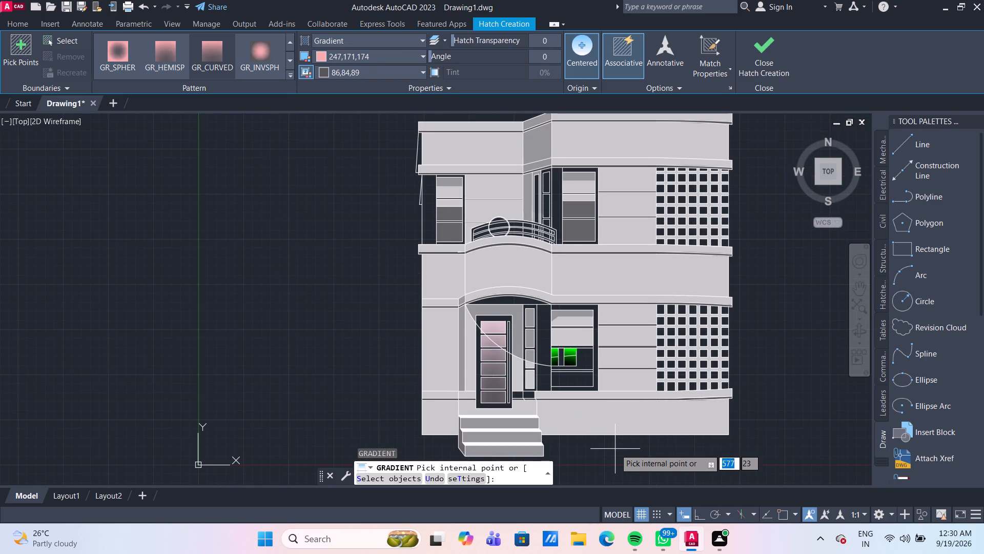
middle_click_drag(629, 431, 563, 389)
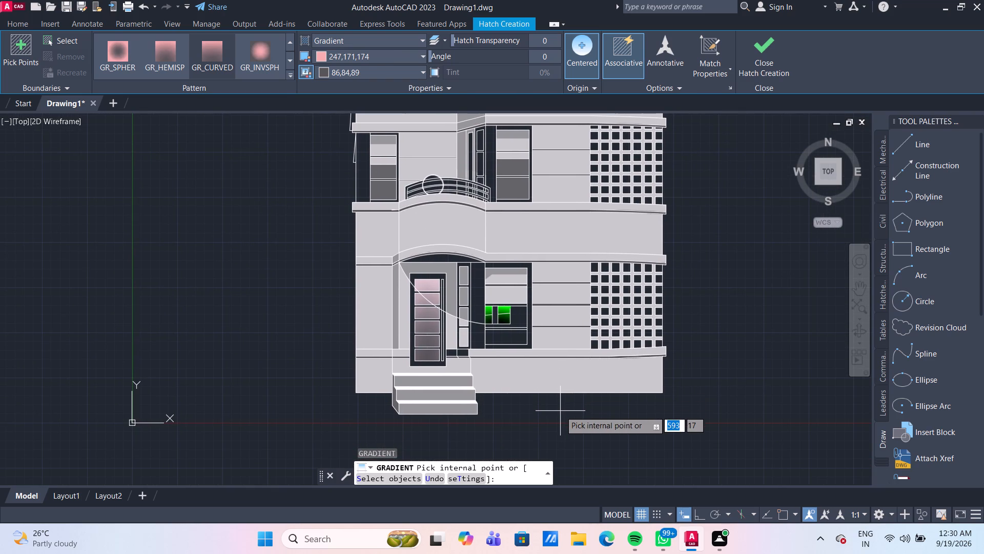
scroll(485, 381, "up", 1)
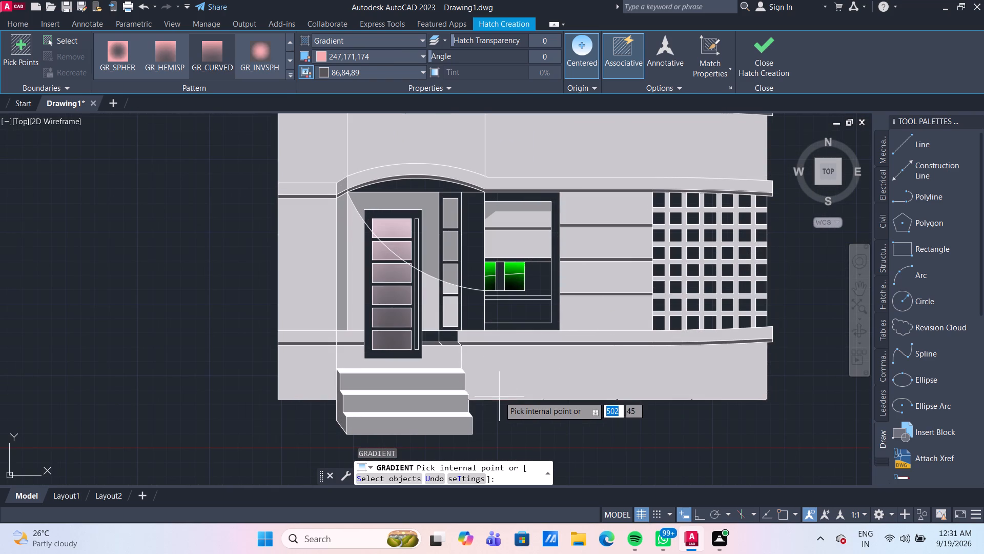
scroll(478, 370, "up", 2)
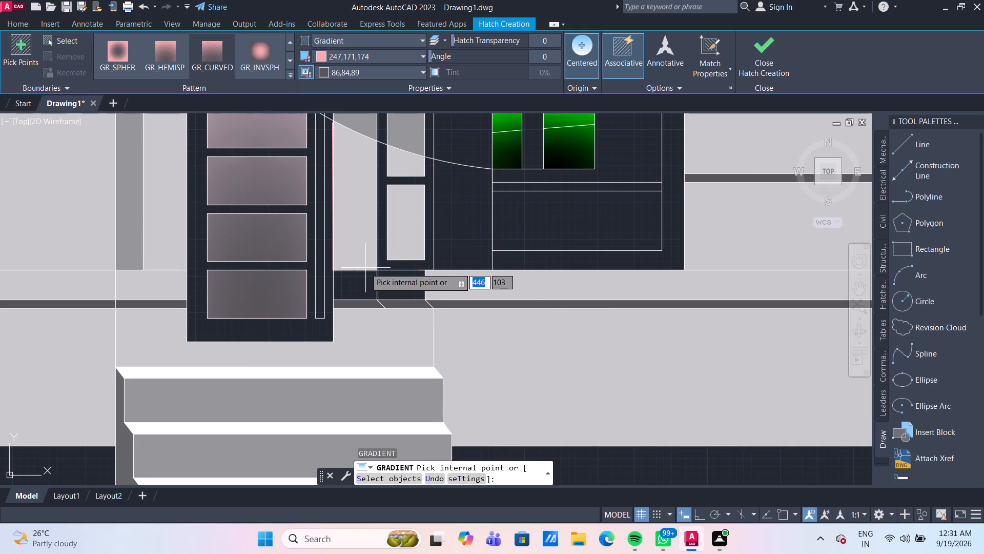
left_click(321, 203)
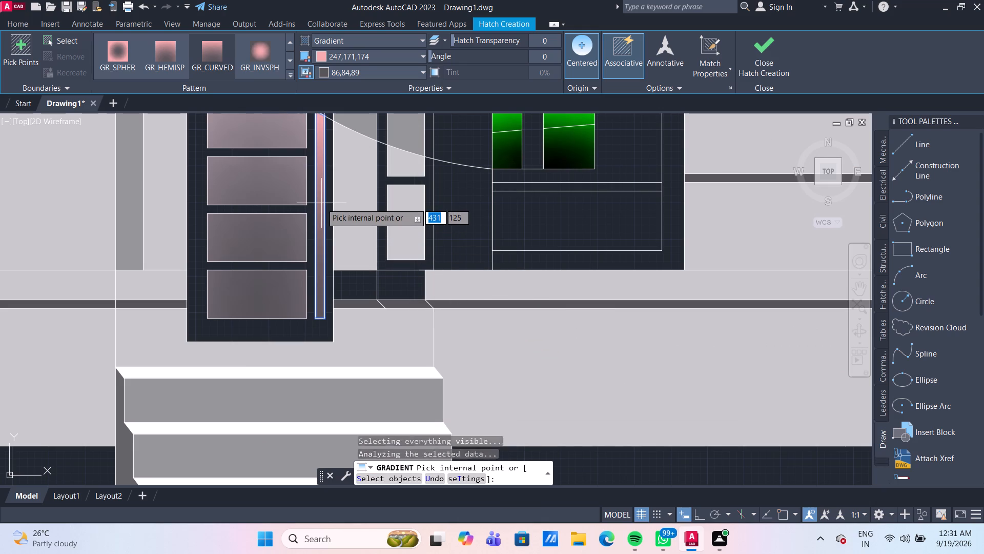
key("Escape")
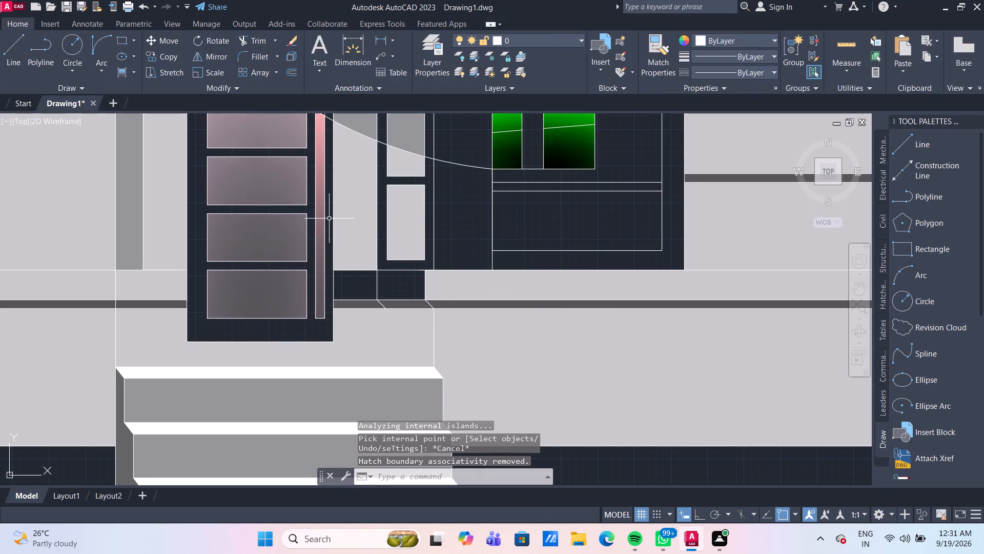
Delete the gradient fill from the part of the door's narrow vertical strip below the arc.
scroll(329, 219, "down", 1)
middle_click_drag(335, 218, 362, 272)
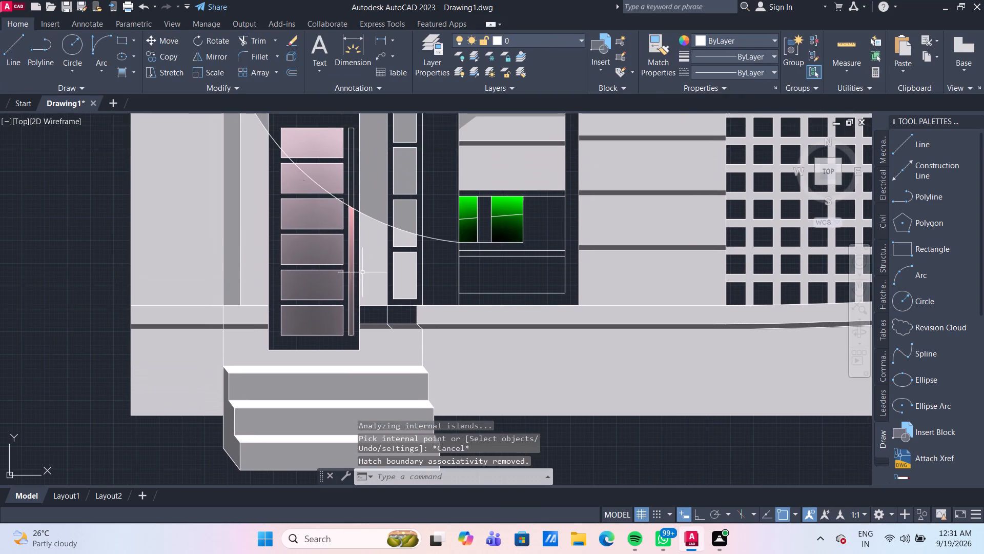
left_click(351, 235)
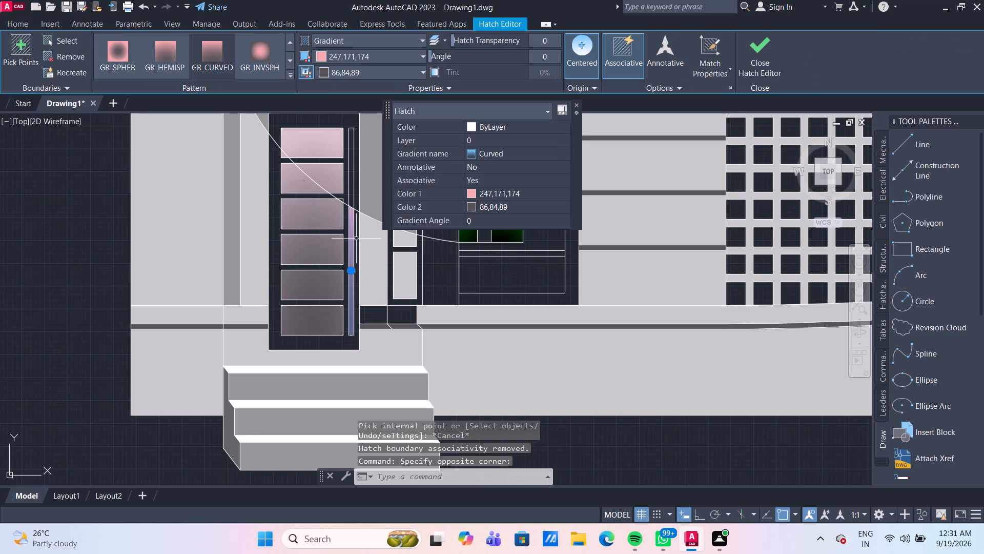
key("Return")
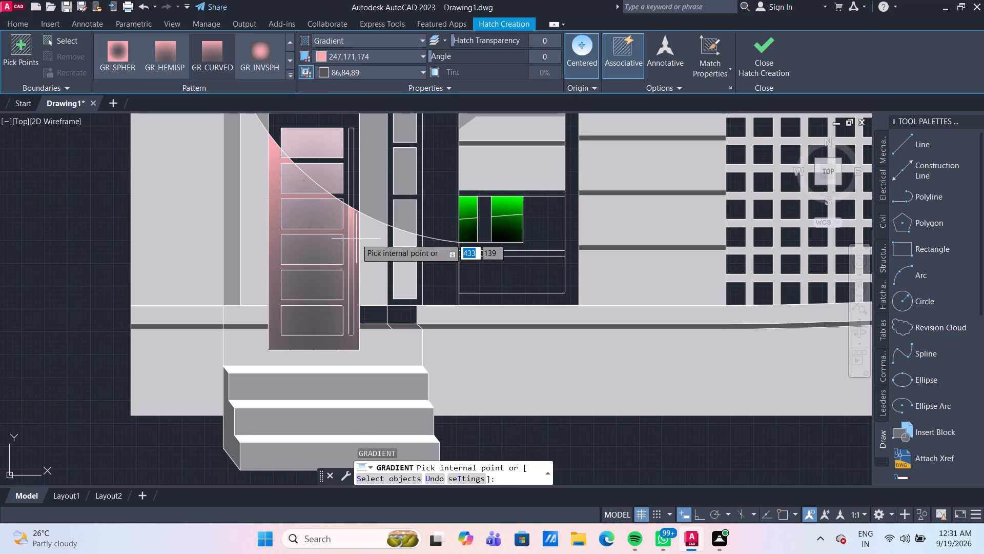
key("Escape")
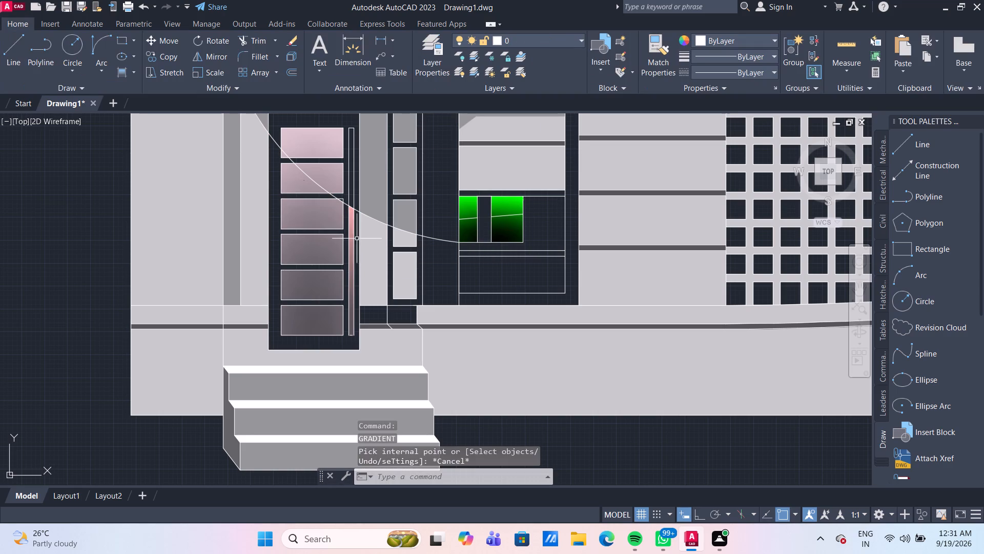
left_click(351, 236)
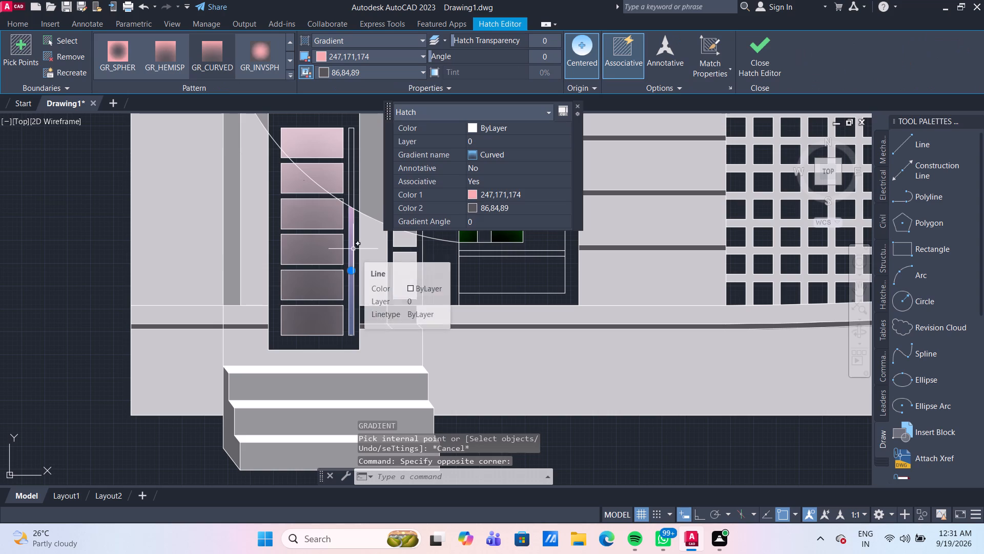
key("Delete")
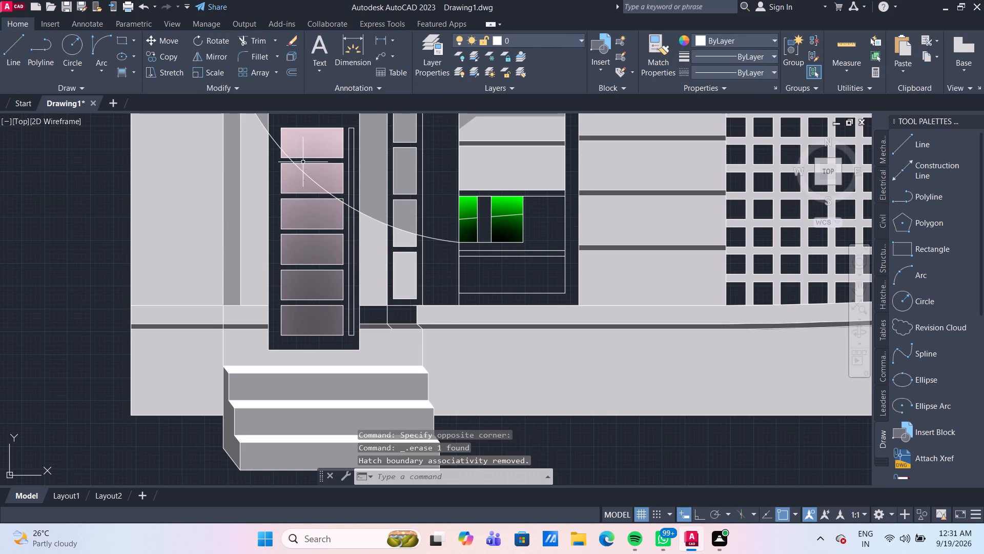
Fill both parts of the door's narrow vertical strip with a curved gradient from 221,197,207 to 86,84,89.
left_click(305, 153)
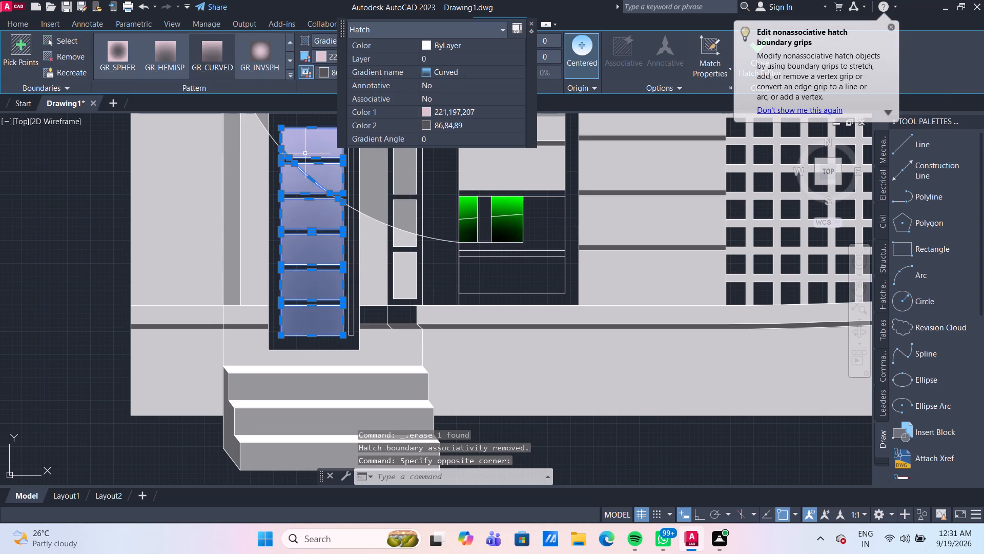
key("Escape")
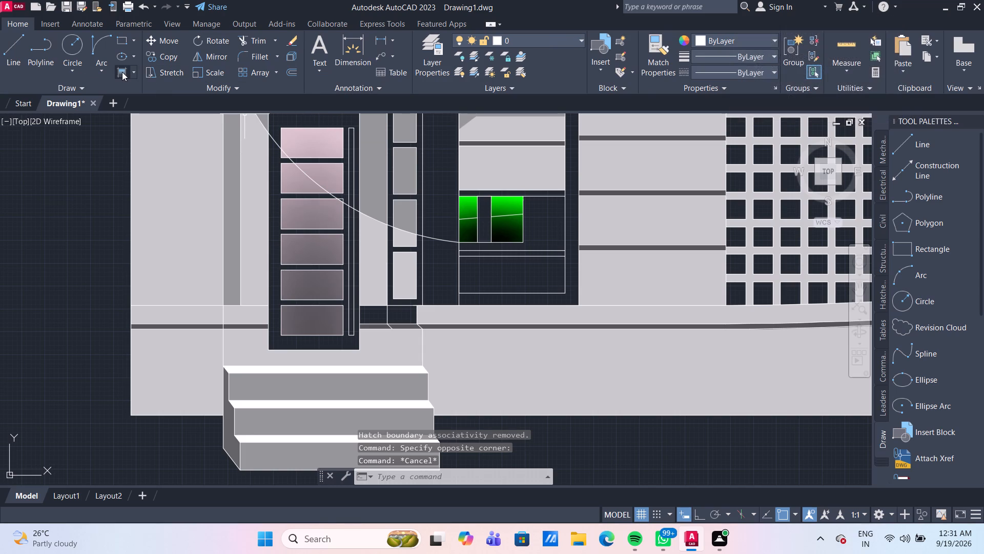
left_click(122, 72)
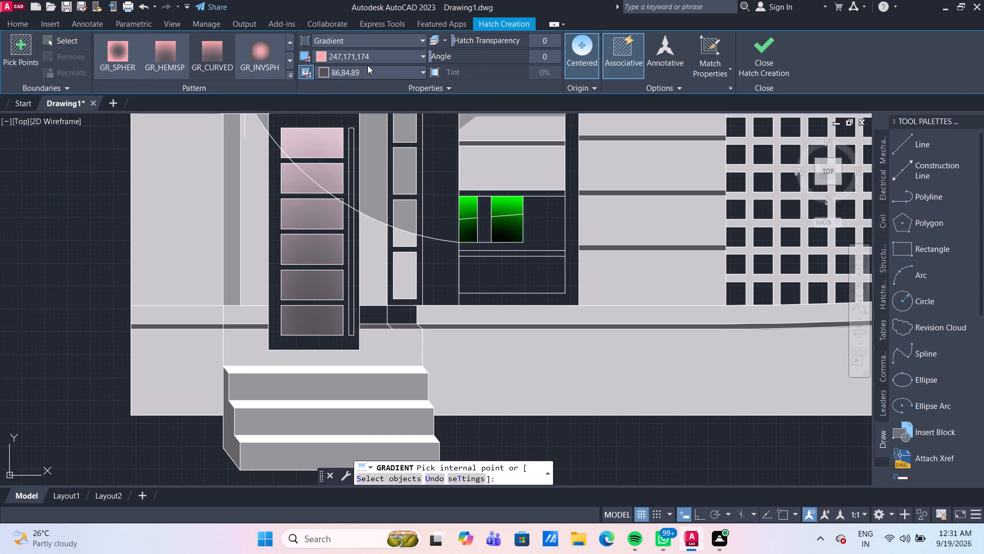
left_click(371, 59)
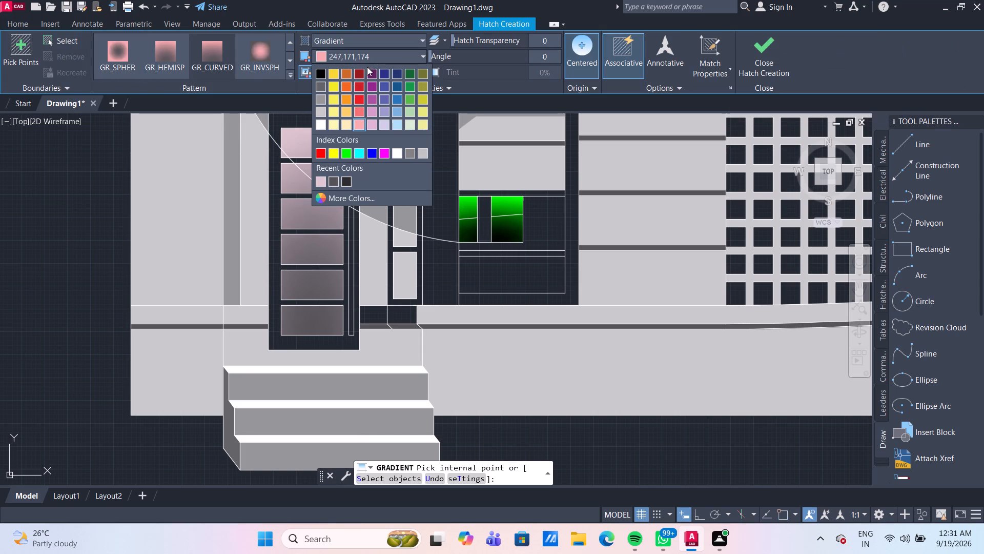
left_click(319, 184)
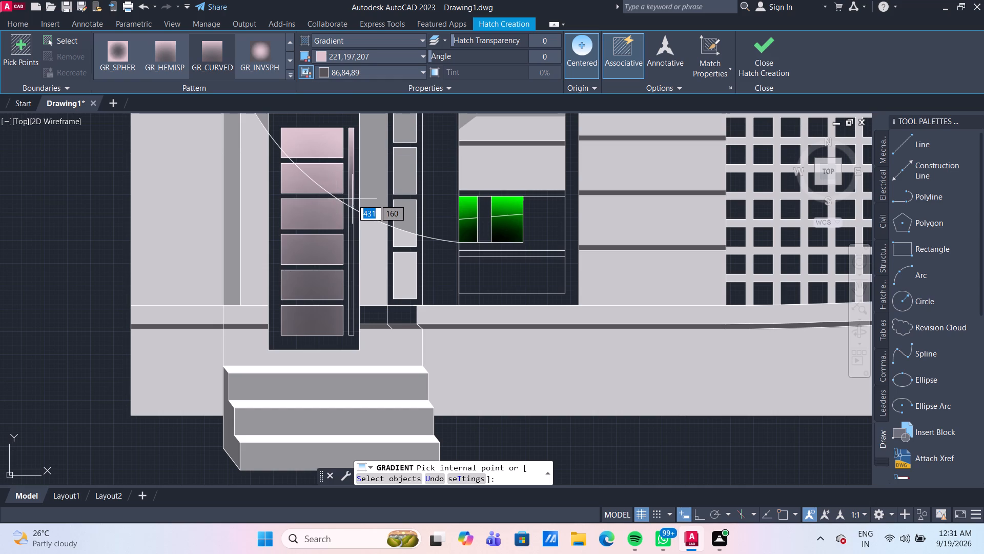
left_click(353, 241)
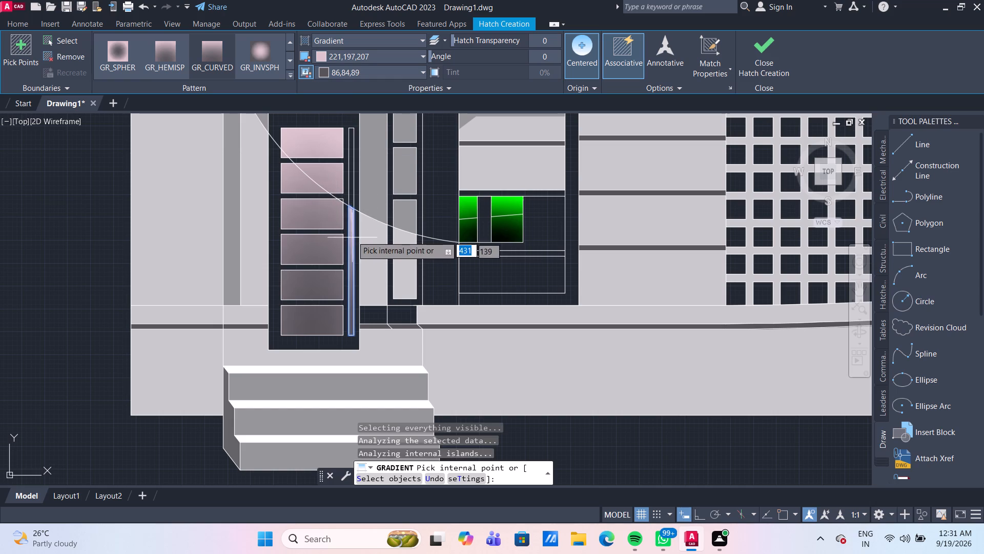
left_click(351, 190)
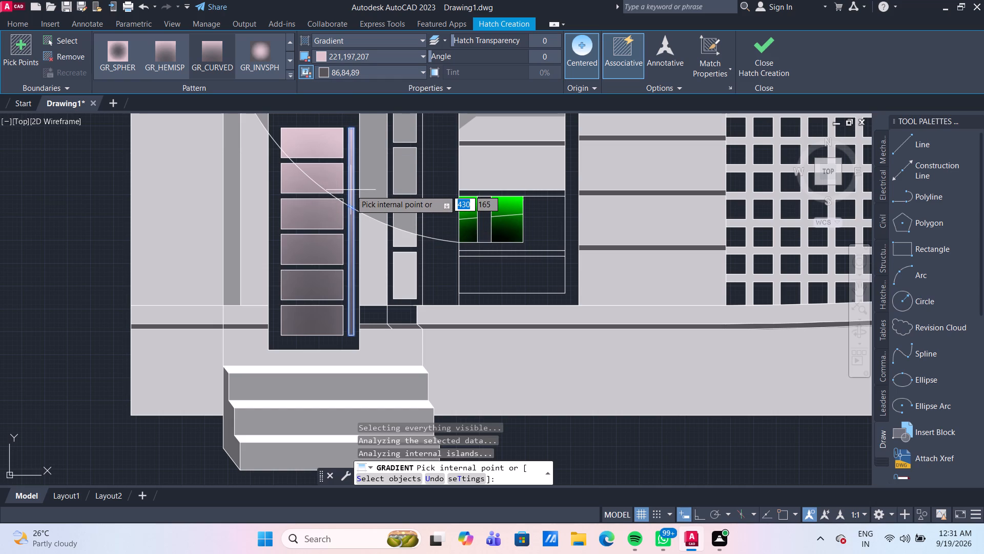
key("Escape")
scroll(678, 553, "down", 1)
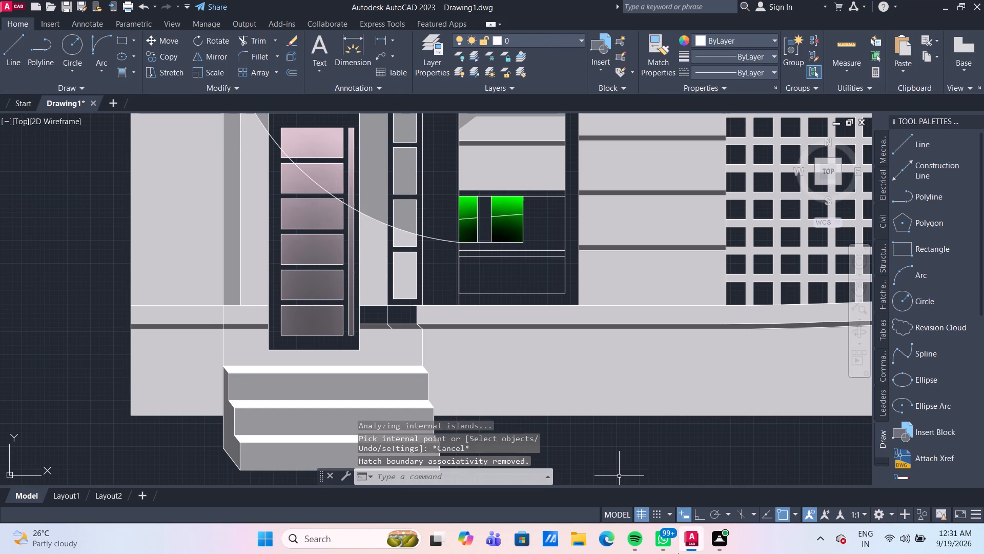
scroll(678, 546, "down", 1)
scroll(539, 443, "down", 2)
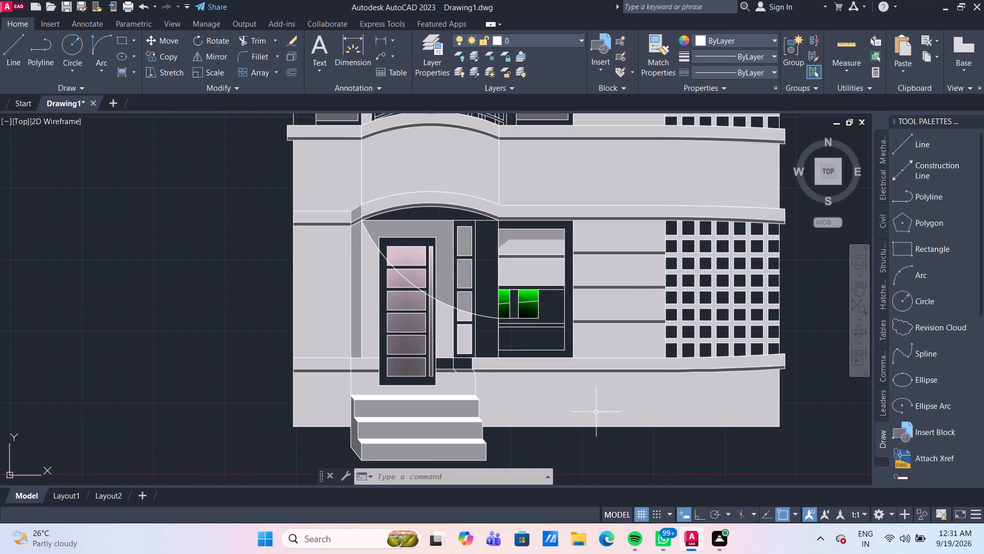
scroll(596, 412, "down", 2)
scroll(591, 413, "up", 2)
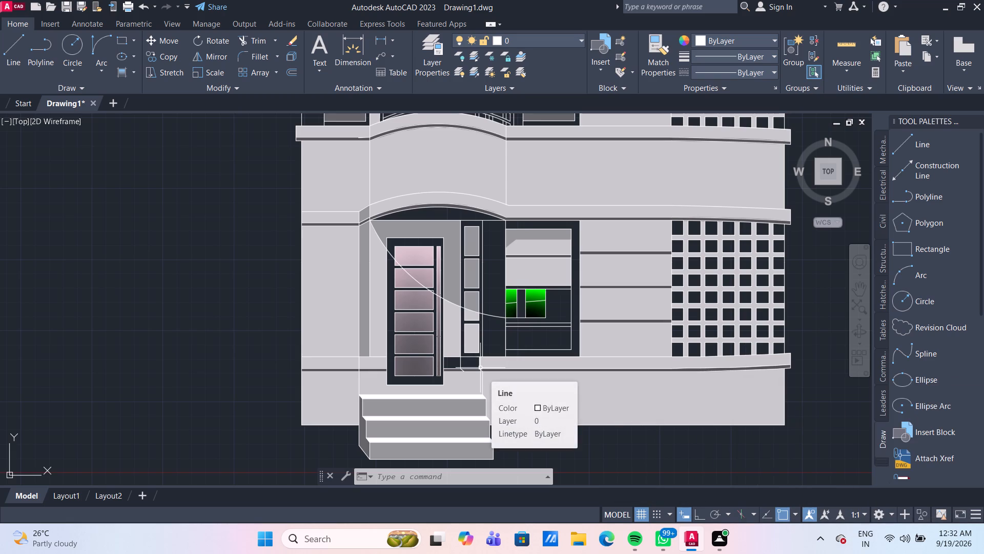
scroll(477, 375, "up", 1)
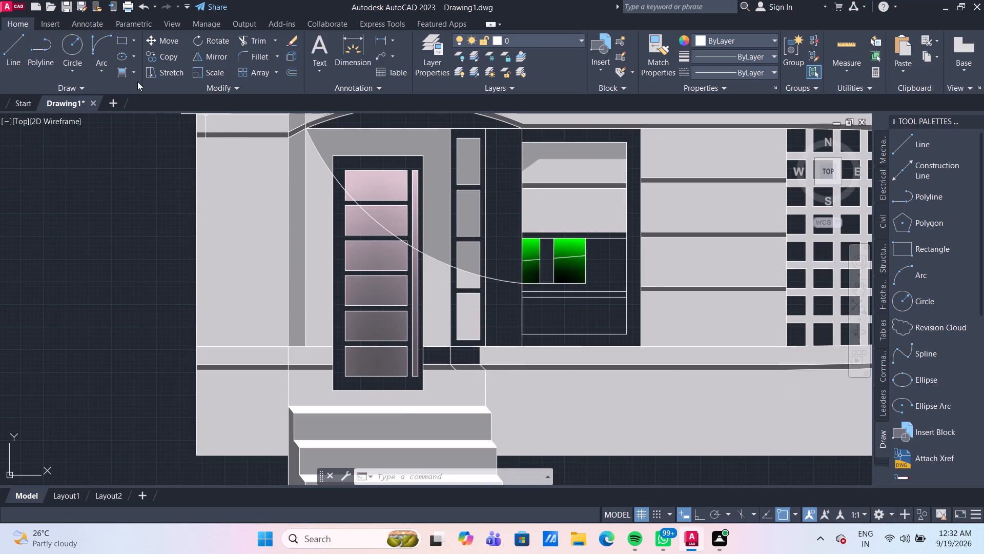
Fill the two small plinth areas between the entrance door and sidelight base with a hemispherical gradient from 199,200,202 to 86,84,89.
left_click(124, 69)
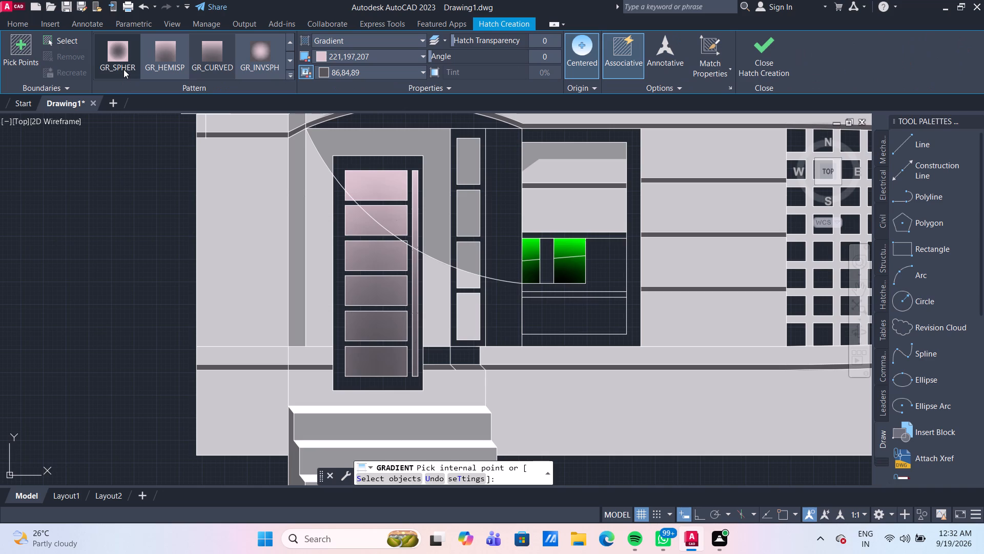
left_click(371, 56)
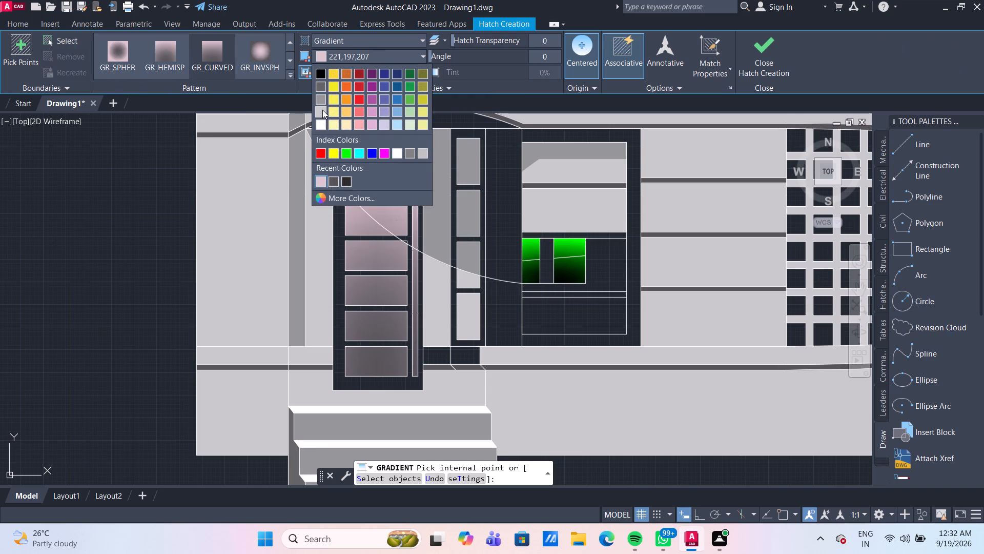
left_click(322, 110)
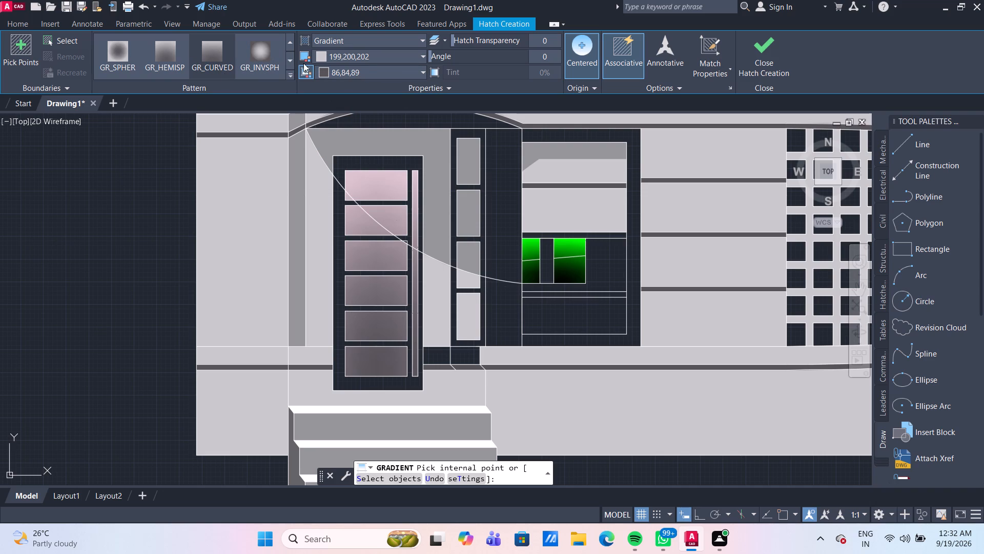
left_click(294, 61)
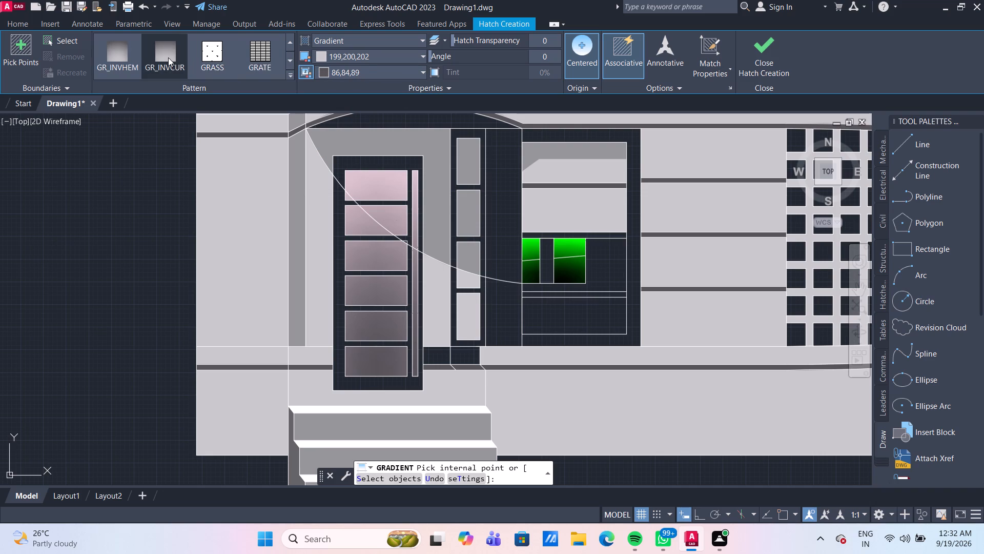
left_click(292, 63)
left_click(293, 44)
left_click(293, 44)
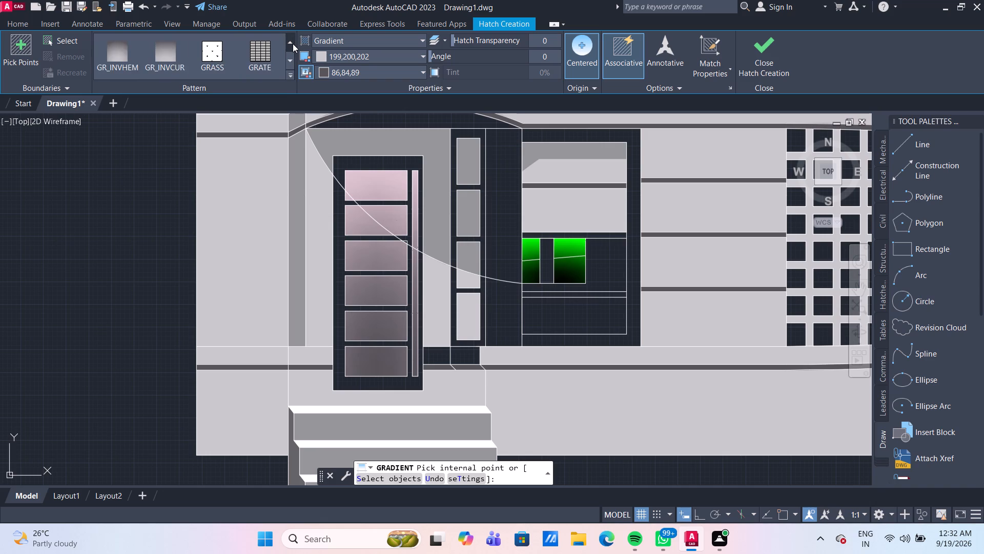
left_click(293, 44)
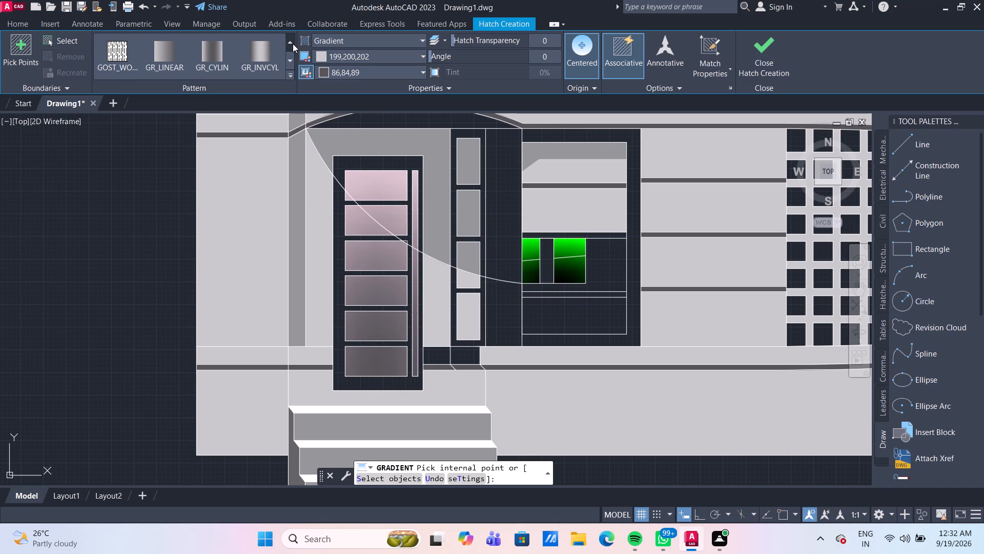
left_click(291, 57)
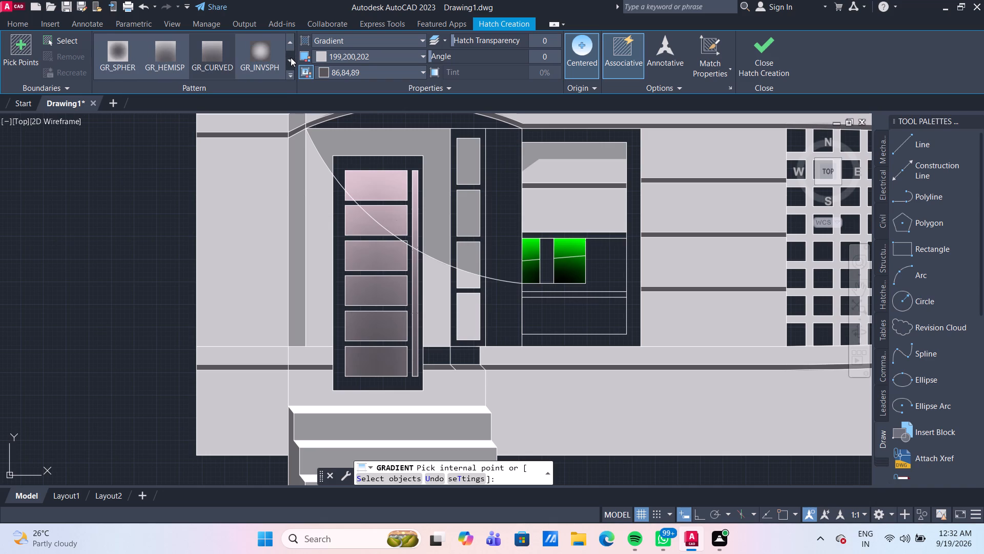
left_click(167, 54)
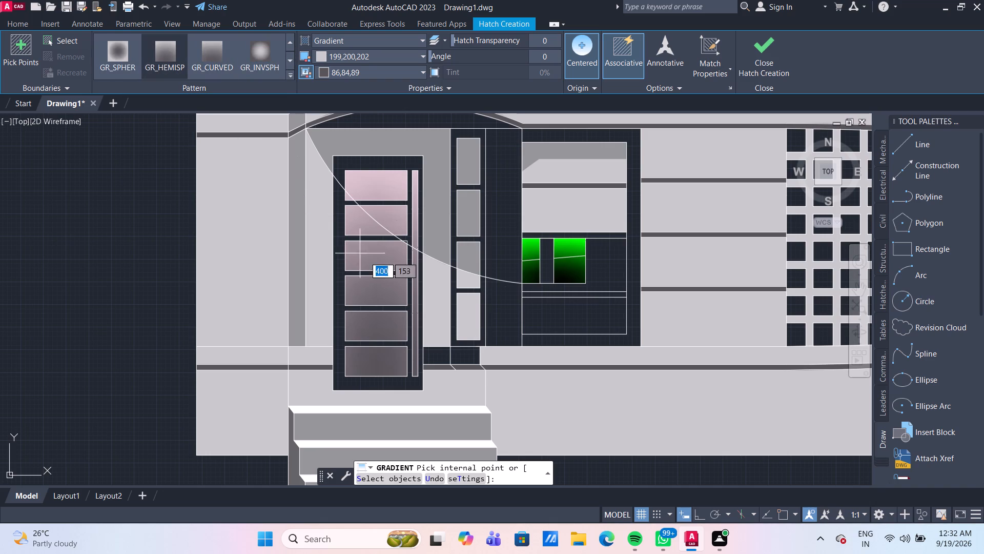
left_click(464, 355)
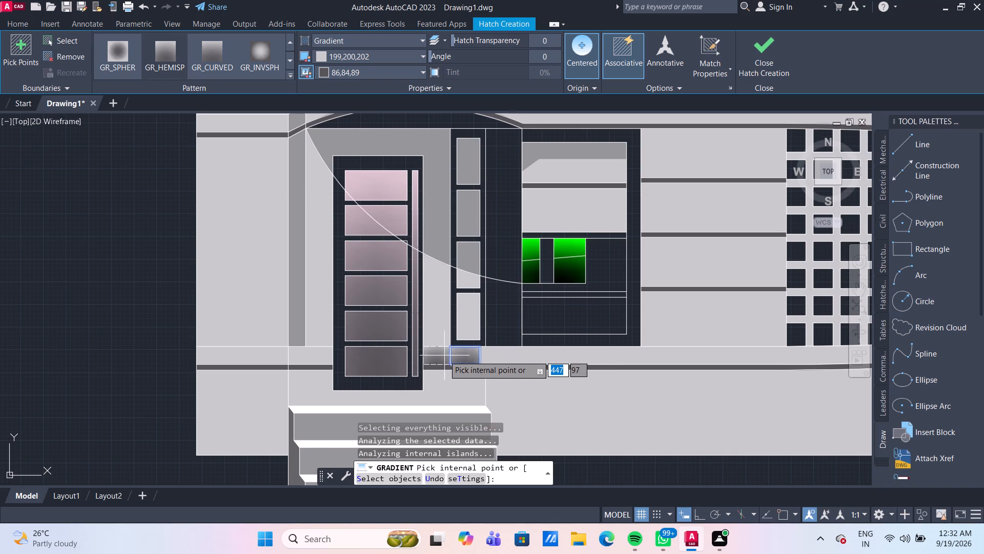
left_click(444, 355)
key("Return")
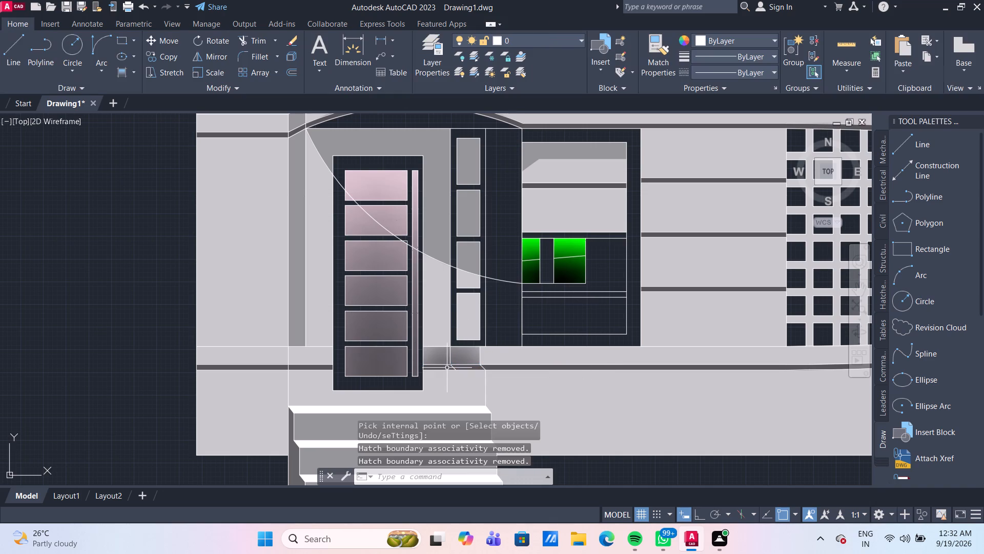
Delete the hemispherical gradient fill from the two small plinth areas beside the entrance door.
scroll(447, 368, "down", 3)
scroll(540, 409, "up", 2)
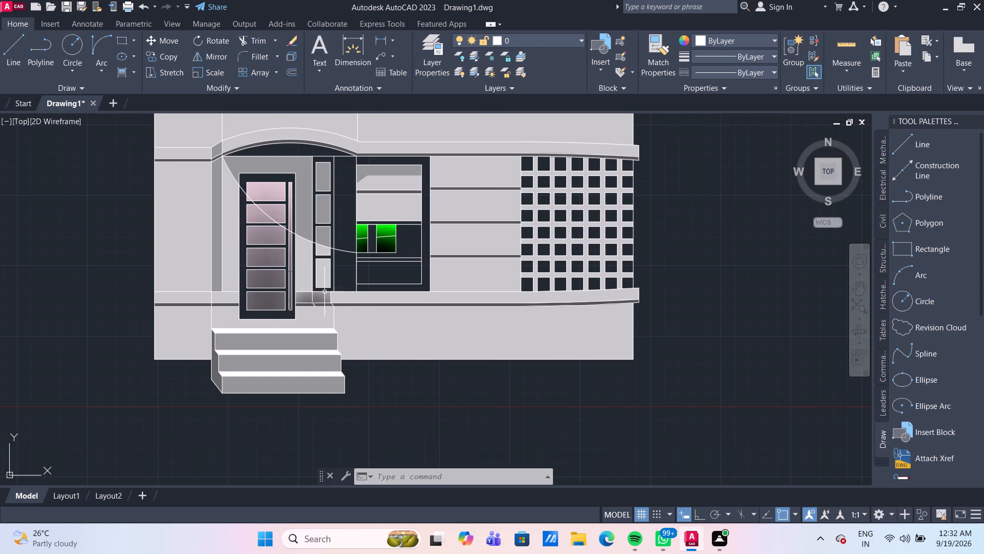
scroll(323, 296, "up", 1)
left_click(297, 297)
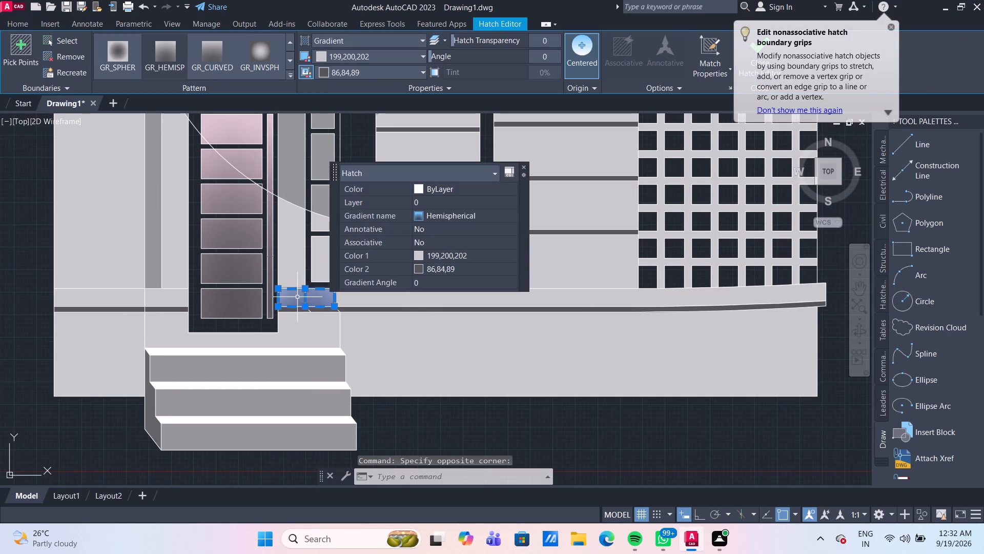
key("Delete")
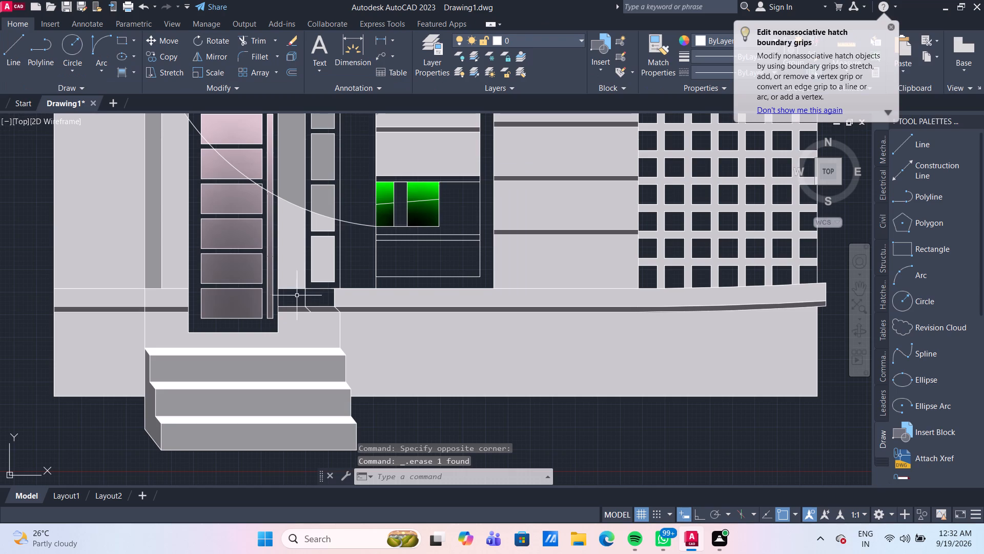
Fill the small plinth block below the sidelight with a hemispherical gradient from 199,200,202 to 147,149,152.
left_click(120, 66)
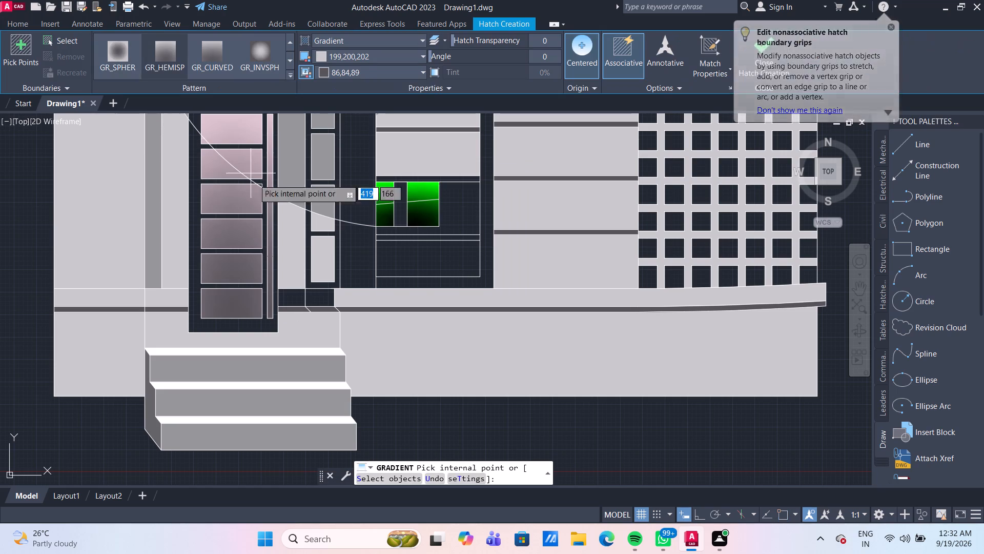
left_click(365, 72)
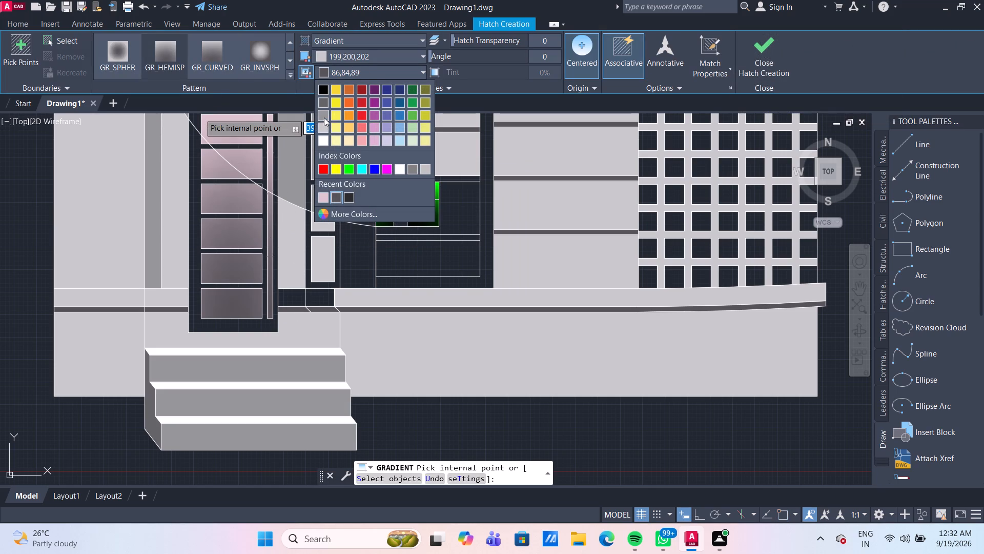
left_click(324, 117)
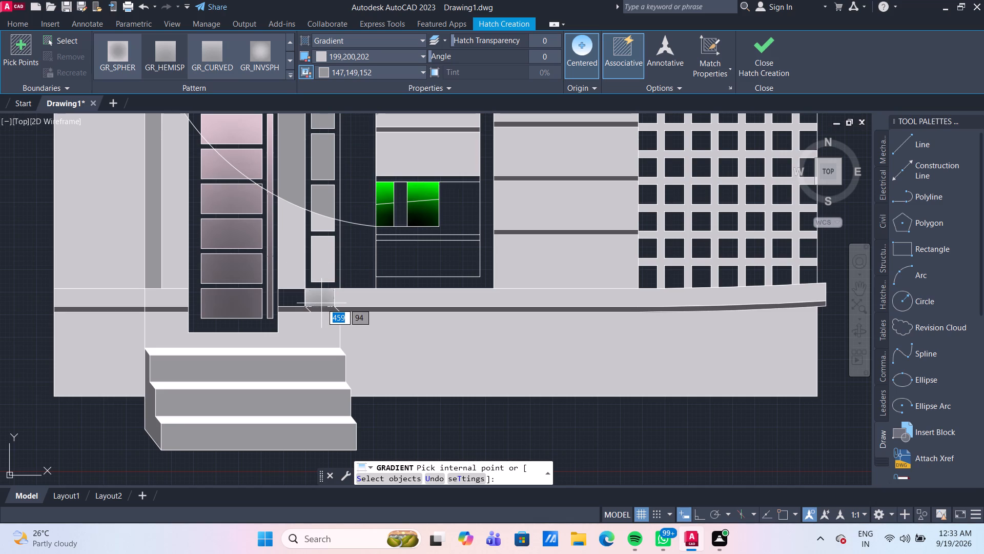
left_click(321, 303)
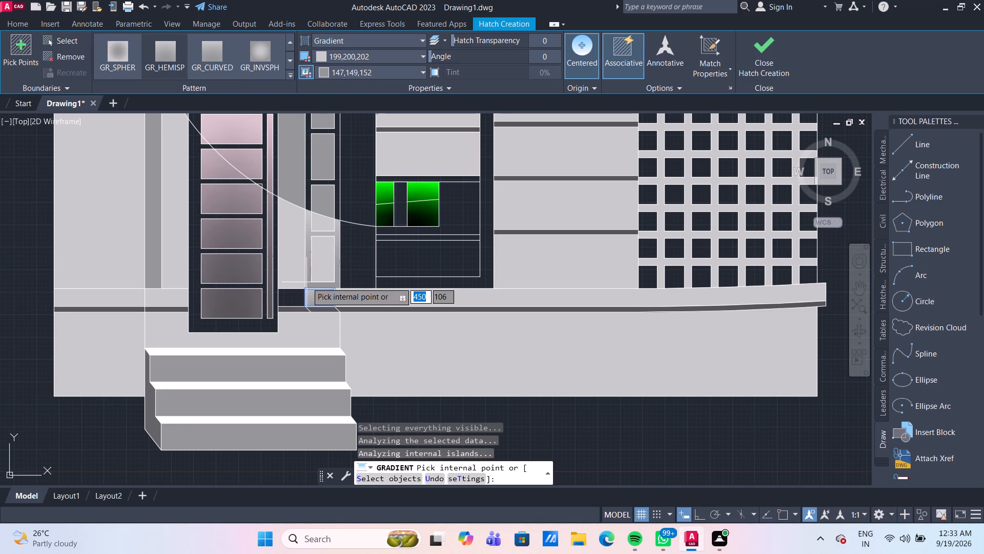
key("Escape")
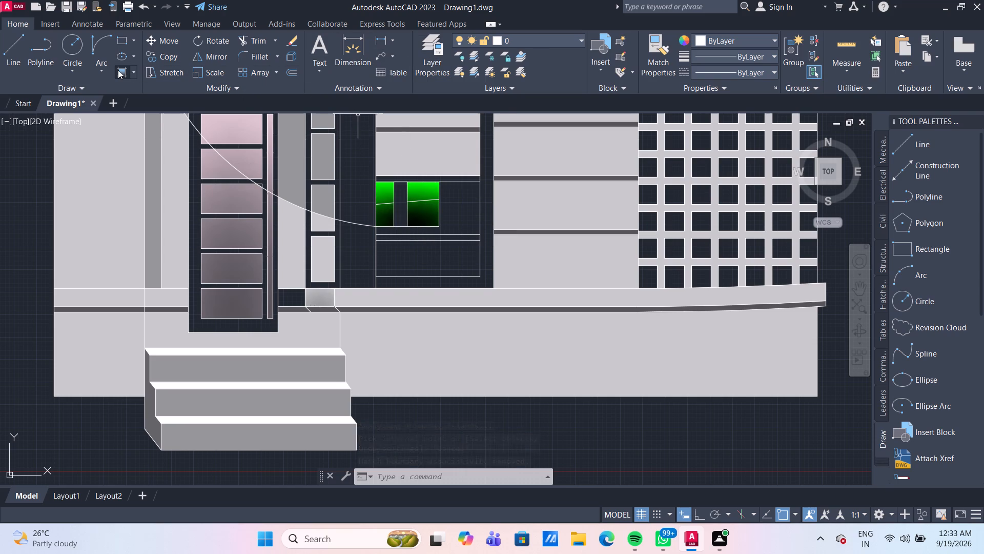
Fill the small plinth area between the entrance door and the sidelight's base block with a solid 199,200,202 grey hatch.
left_click(135, 71)
left_click(133, 95)
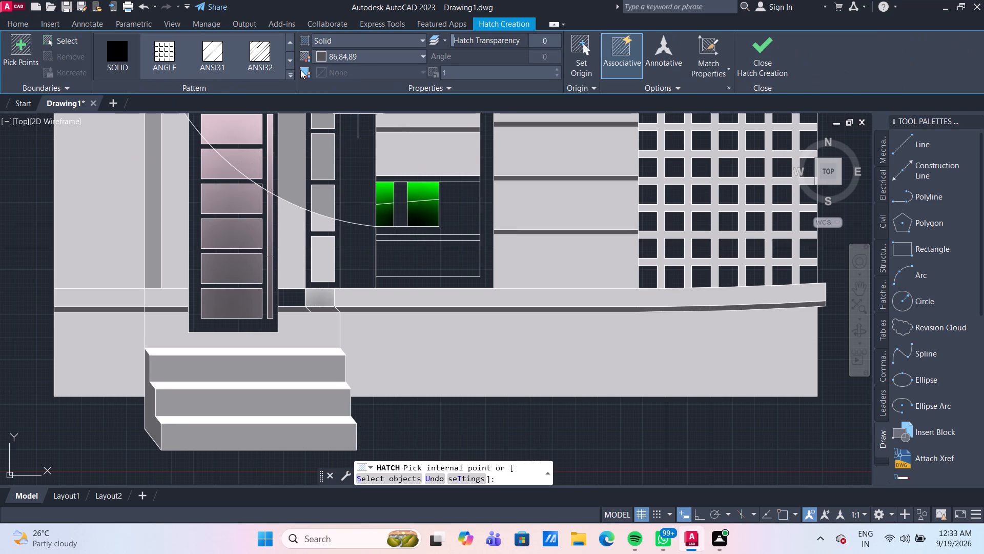
left_click(365, 56)
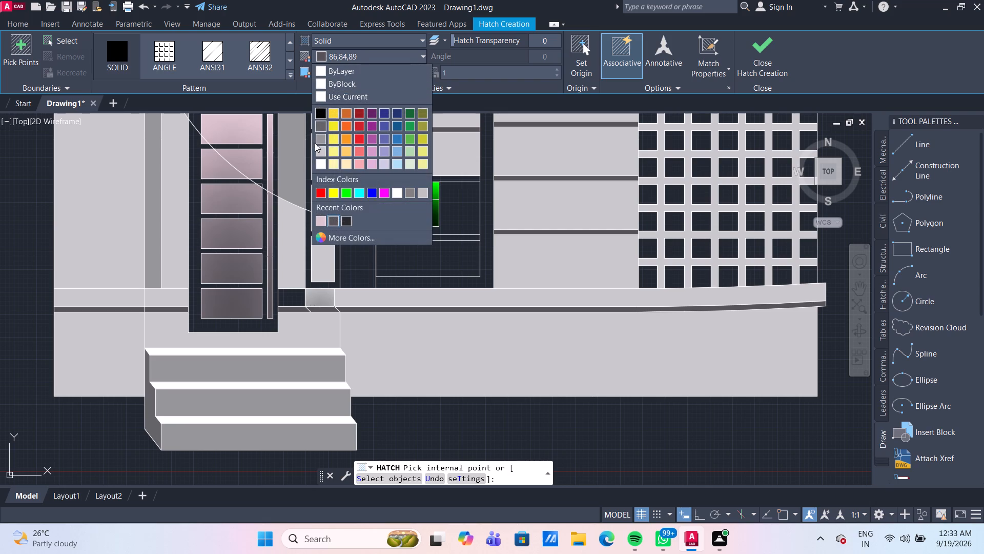
left_click(320, 163)
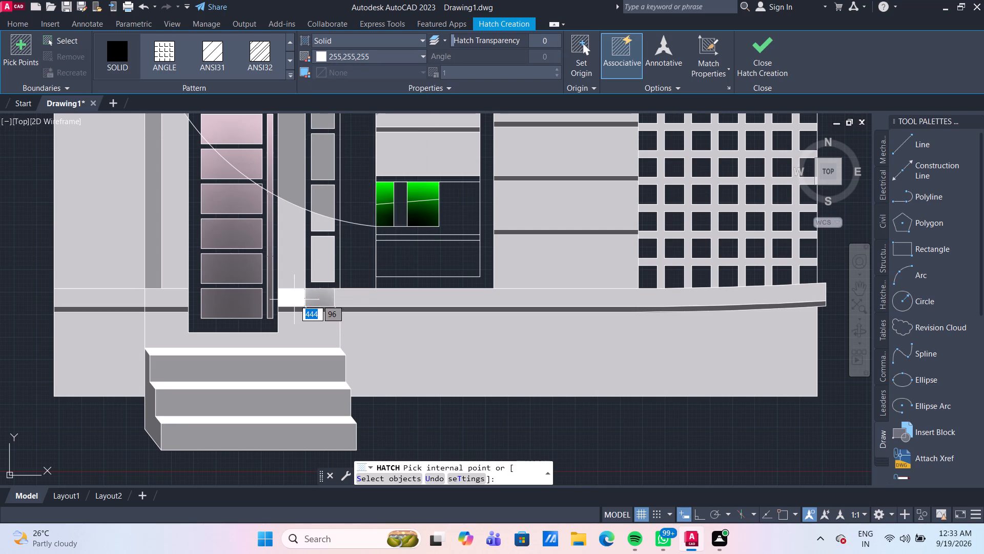
left_click(342, 58)
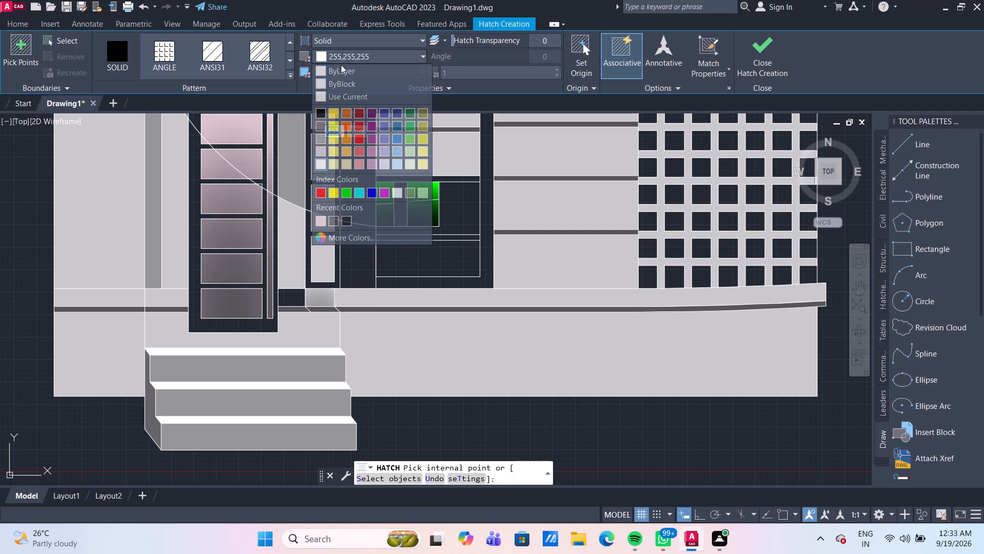
left_click(323, 153)
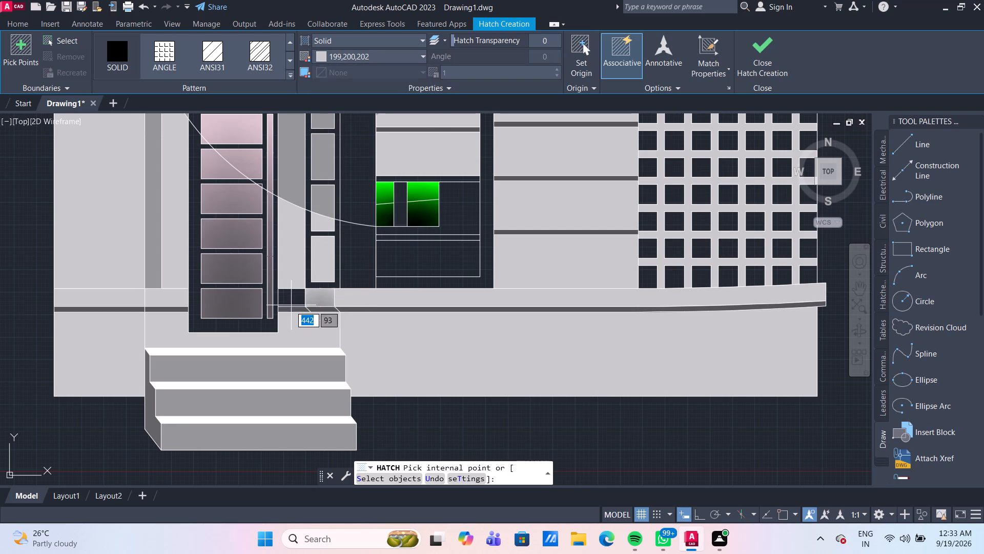
left_click(290, 297)
key("Escape")
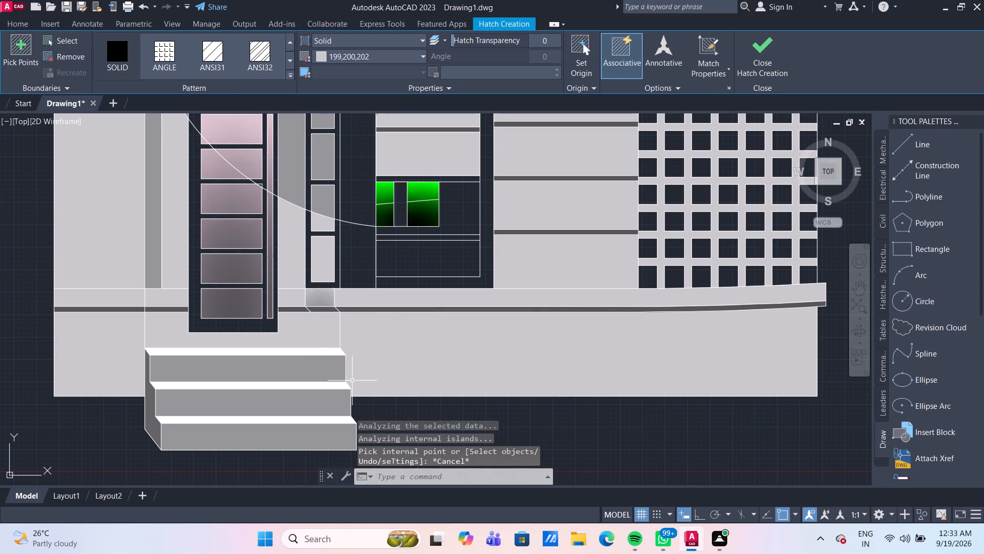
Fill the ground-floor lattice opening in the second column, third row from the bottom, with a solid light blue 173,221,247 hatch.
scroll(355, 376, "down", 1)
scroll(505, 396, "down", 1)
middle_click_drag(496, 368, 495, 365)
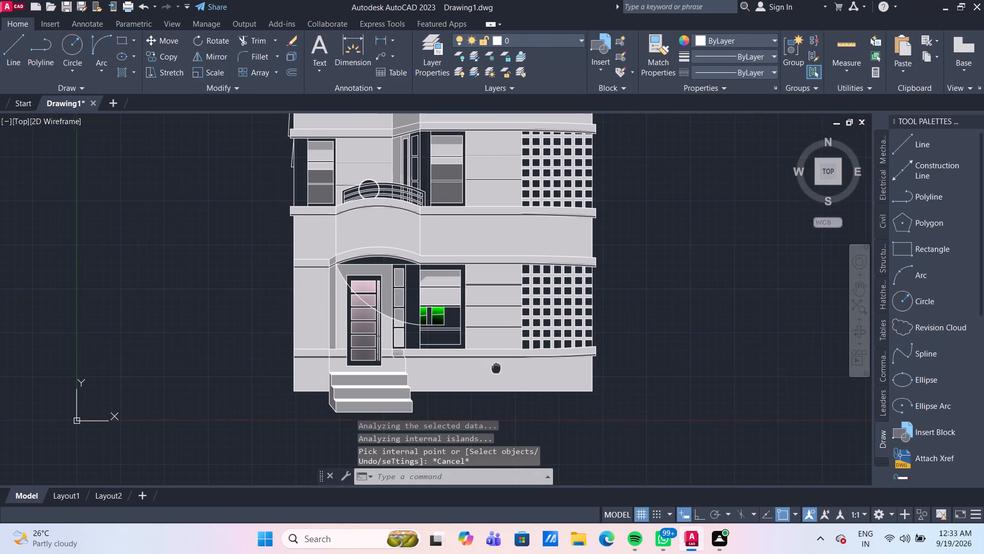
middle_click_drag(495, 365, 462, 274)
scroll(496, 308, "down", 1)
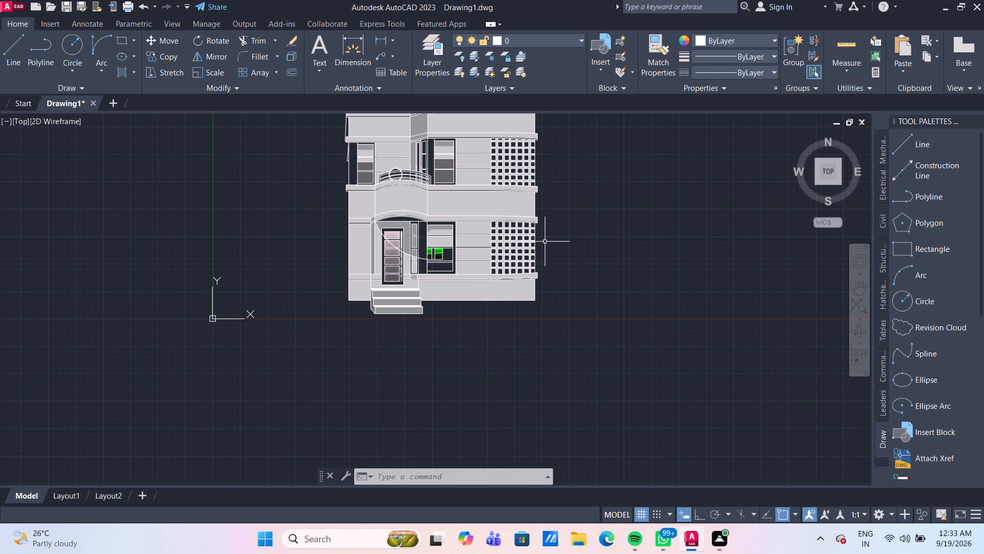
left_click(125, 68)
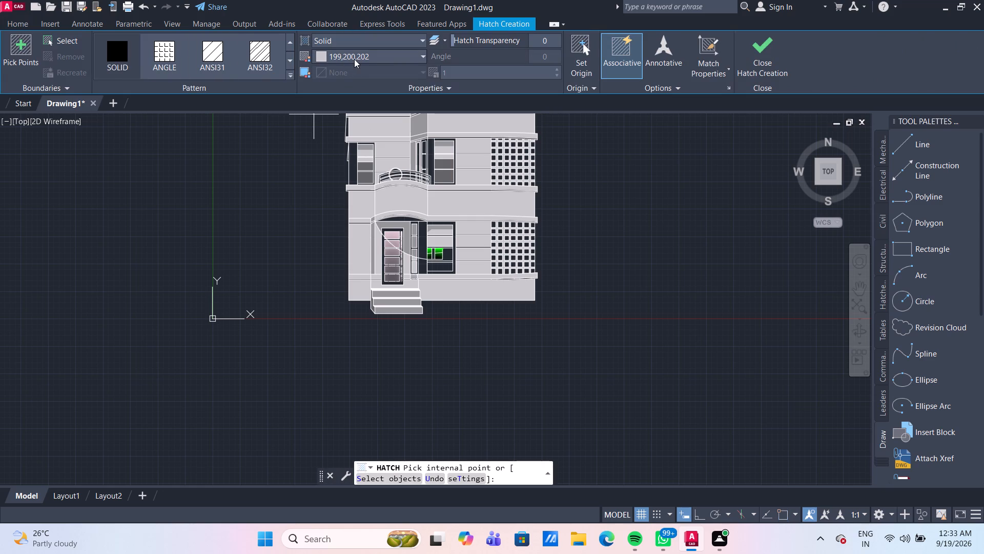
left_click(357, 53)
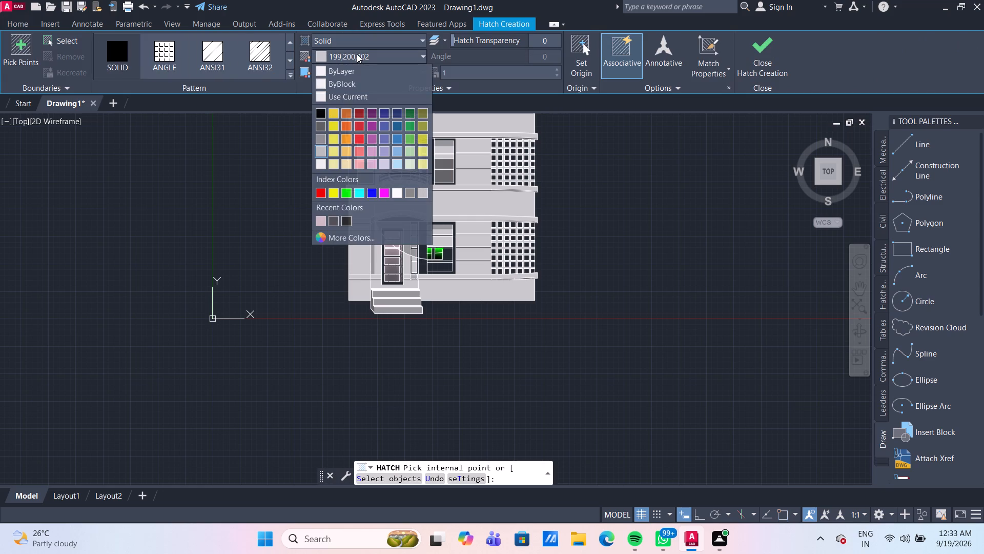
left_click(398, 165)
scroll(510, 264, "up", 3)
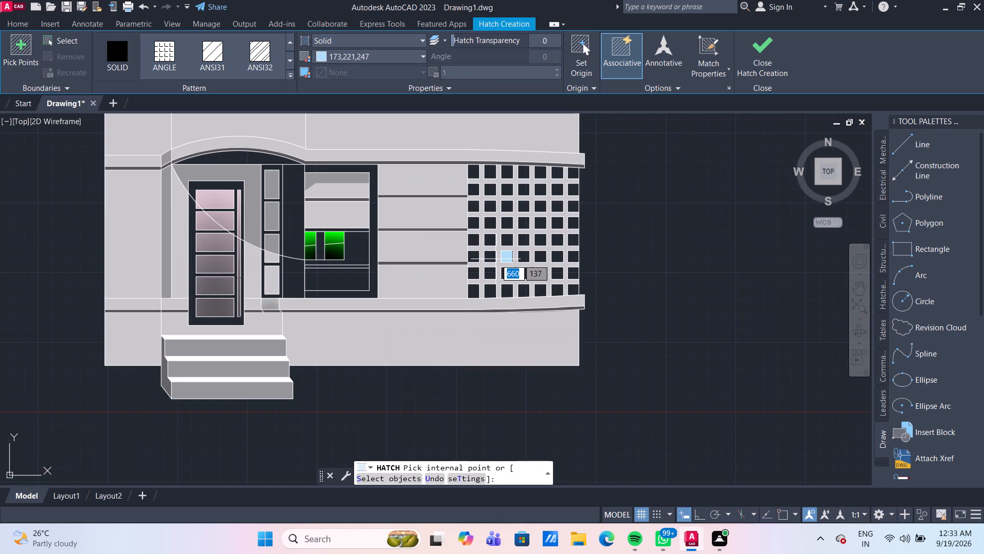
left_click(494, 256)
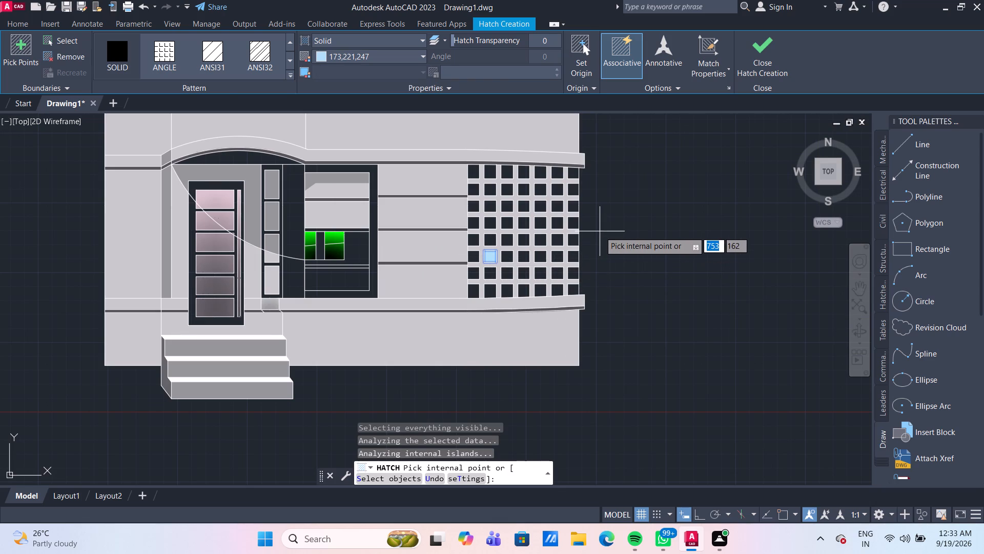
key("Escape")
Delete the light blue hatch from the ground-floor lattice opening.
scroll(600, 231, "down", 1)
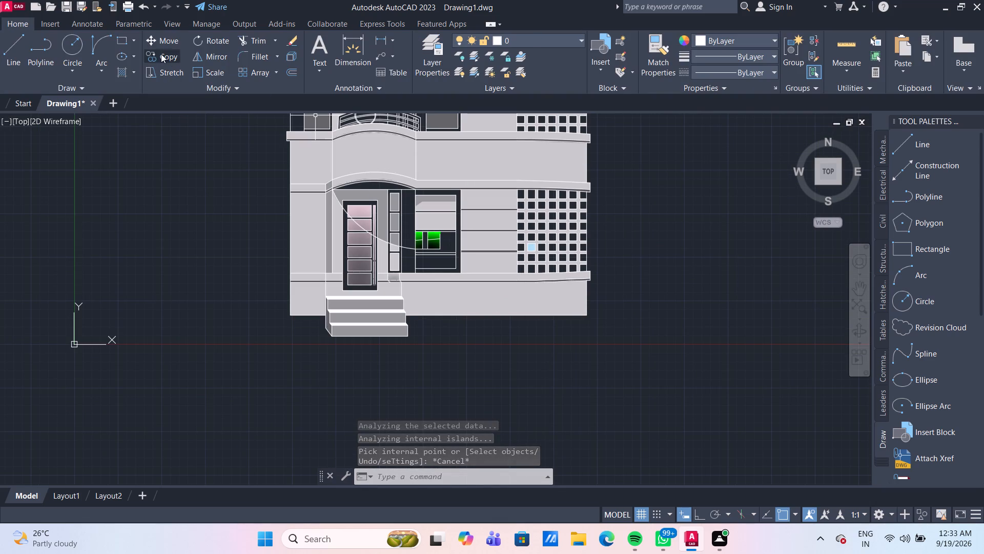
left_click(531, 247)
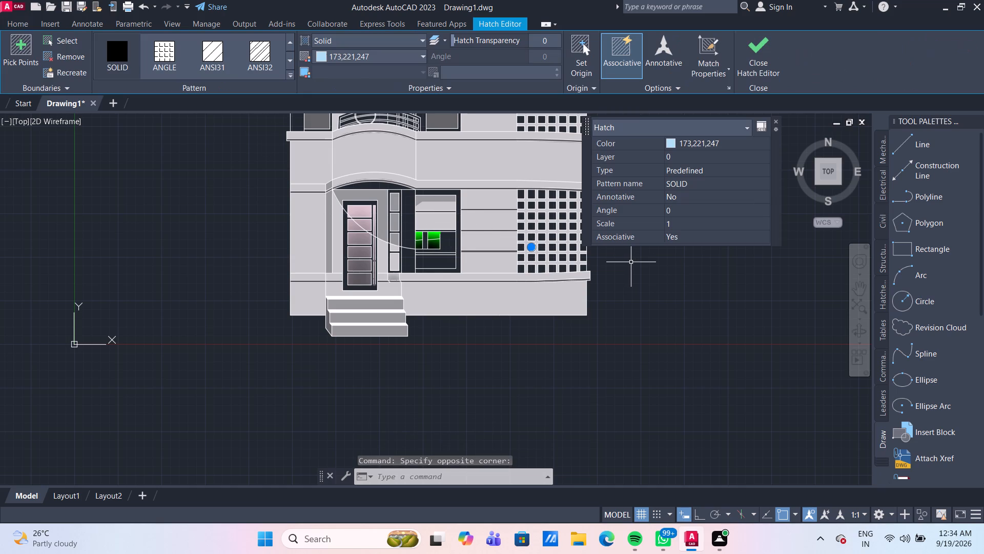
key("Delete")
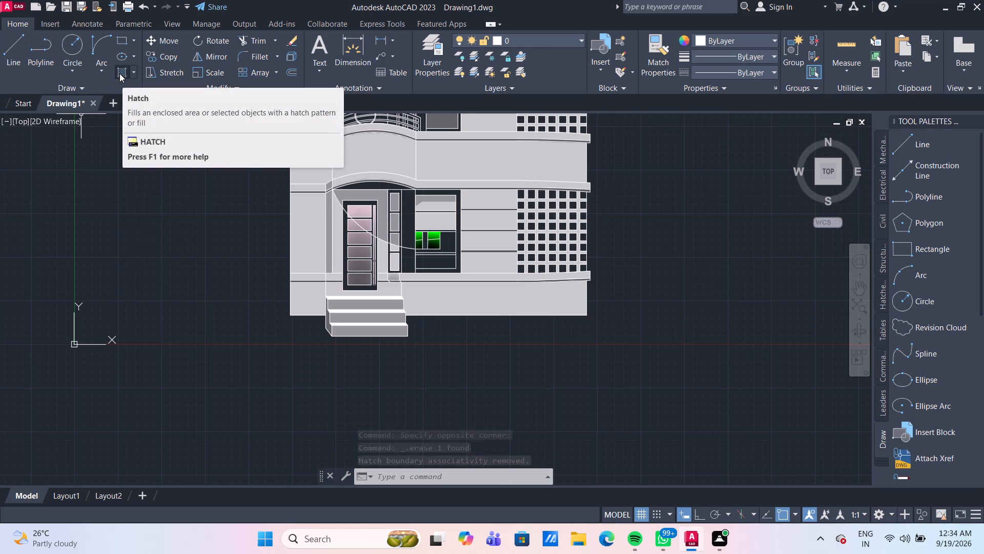
Fill the seven openings in the bottom row of the ground-floor lattice with a linear GR_LINEAR gradient from 122,175,223 to 173,221,247.
left_click(136, 70)
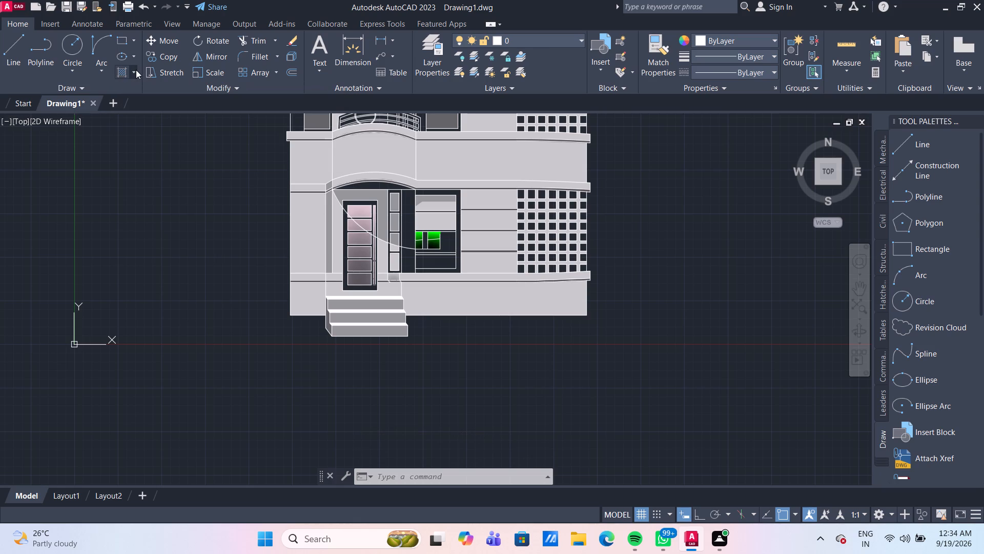
left_click(154, 121)
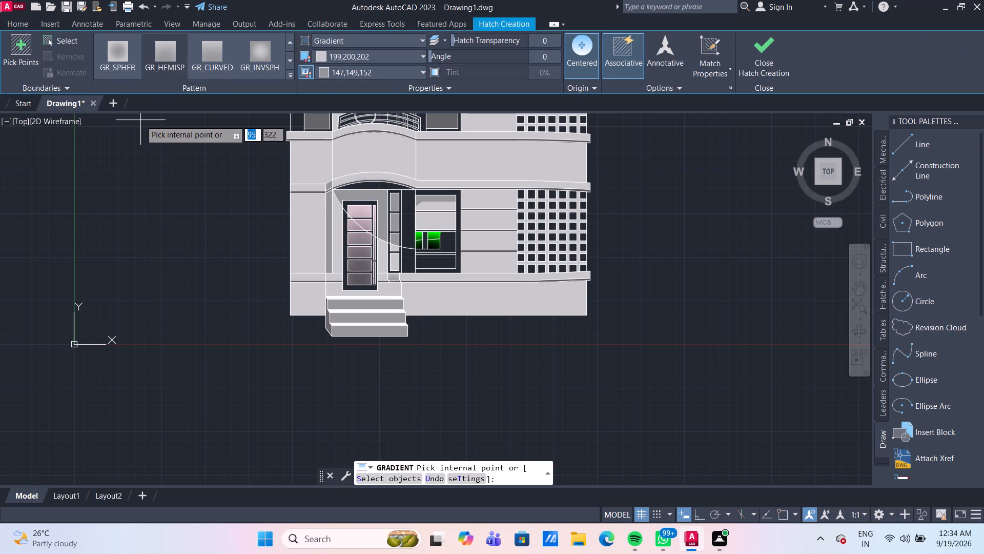
left_click(377, 53)
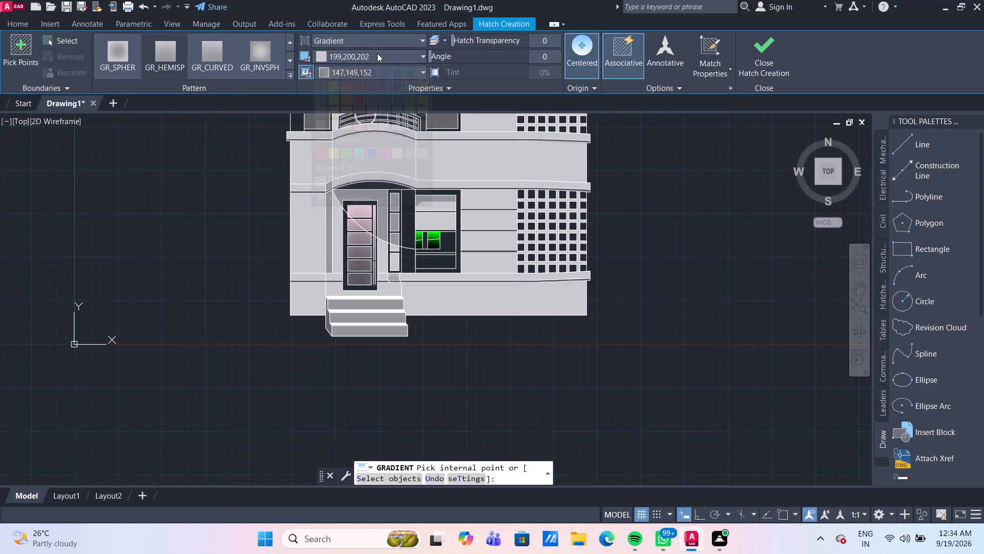
left_click(400, 126)
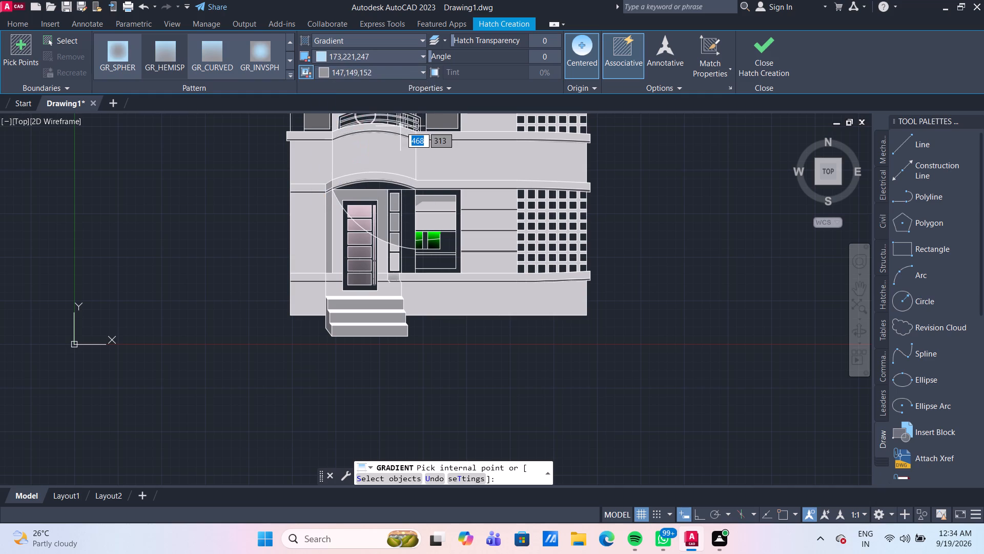
left_click(397, 74)
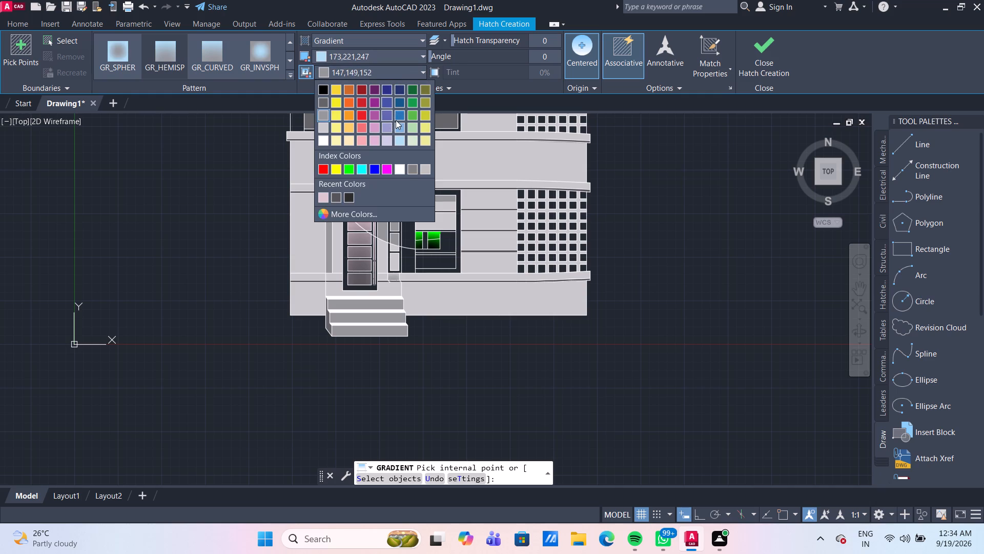
left_click(399, 125)
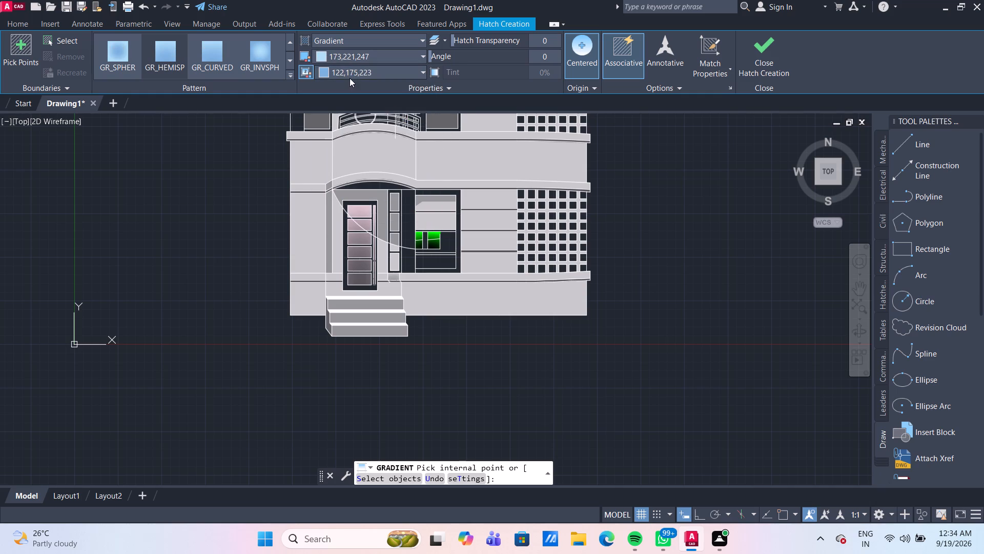
left_click(290, 59)
left_click(290, 59)
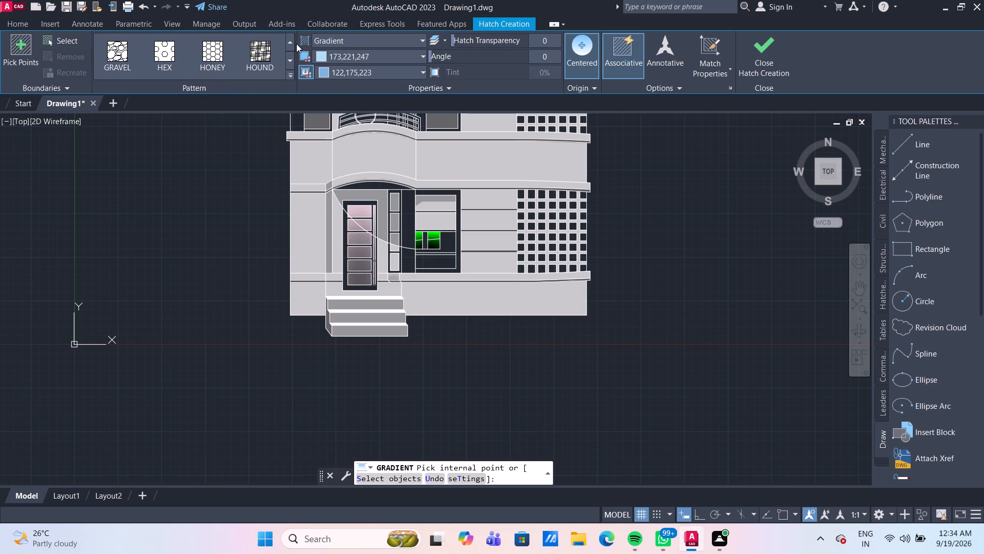
left_click(291, 44)
left_click(291, 44)
left_click(291, 44)
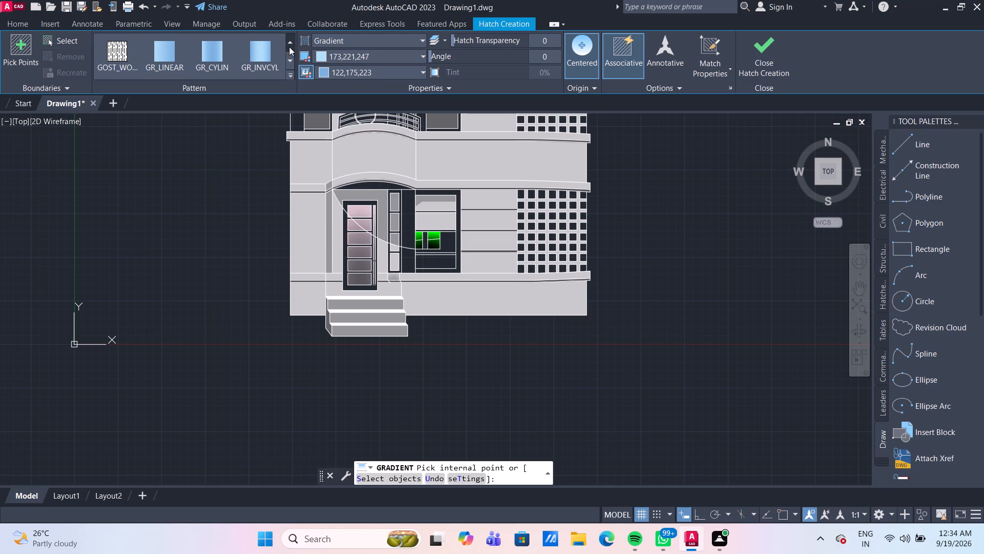
left_click(367, 57)
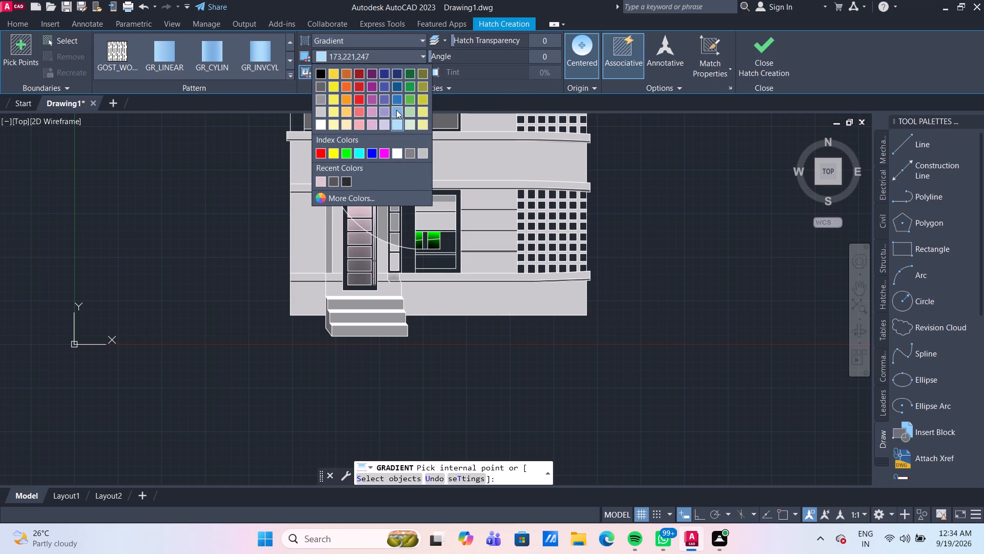
left_click(398, 112)
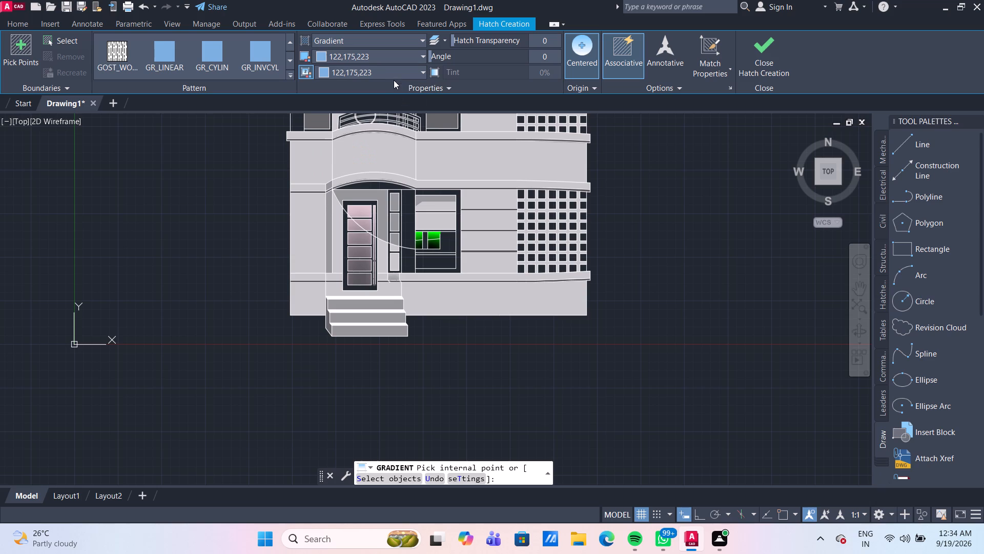
left_click(392, 72)
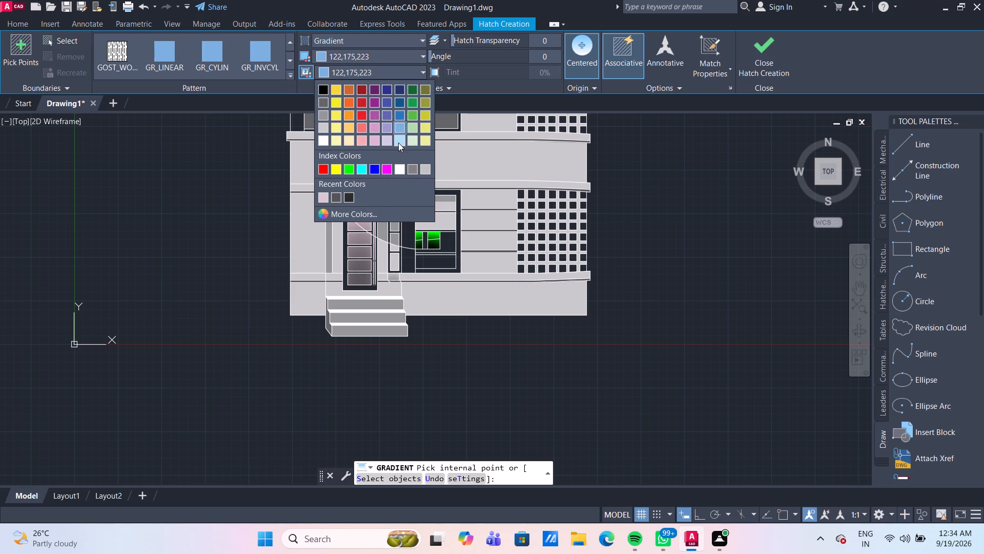
left_click(398, 143)
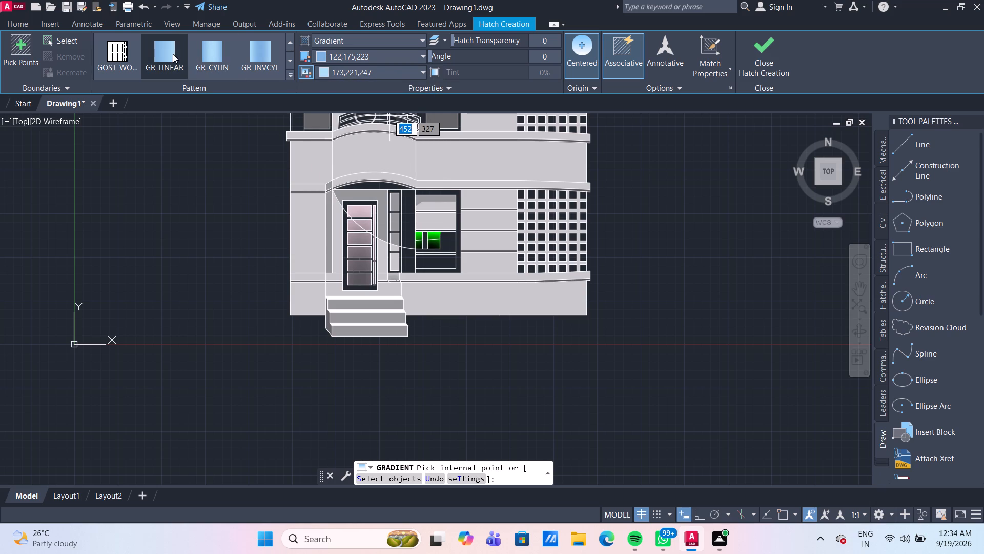
left_click(173, 54)
scroll(567, 267, "up", 1)
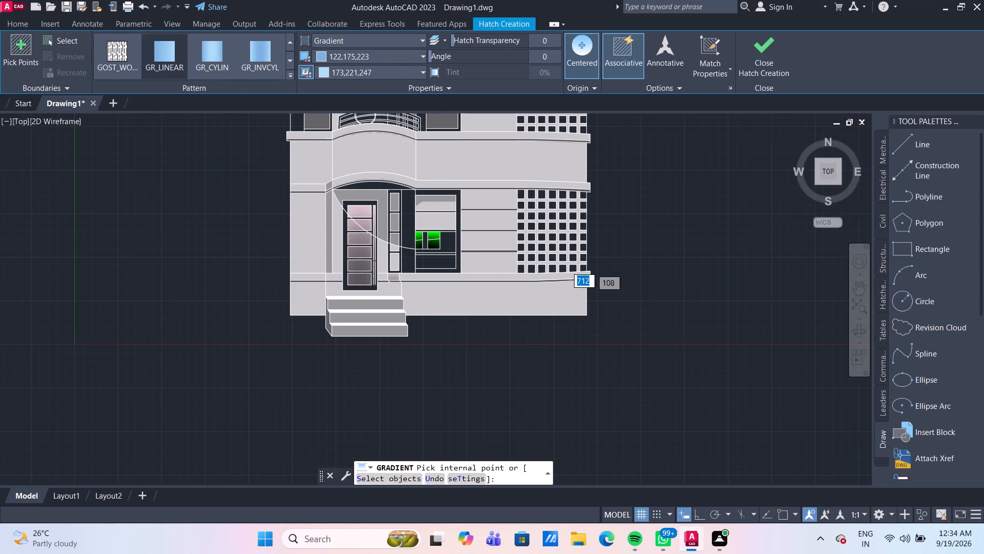
scroll(548, 254, "up", 3)
left_click(330, 309)
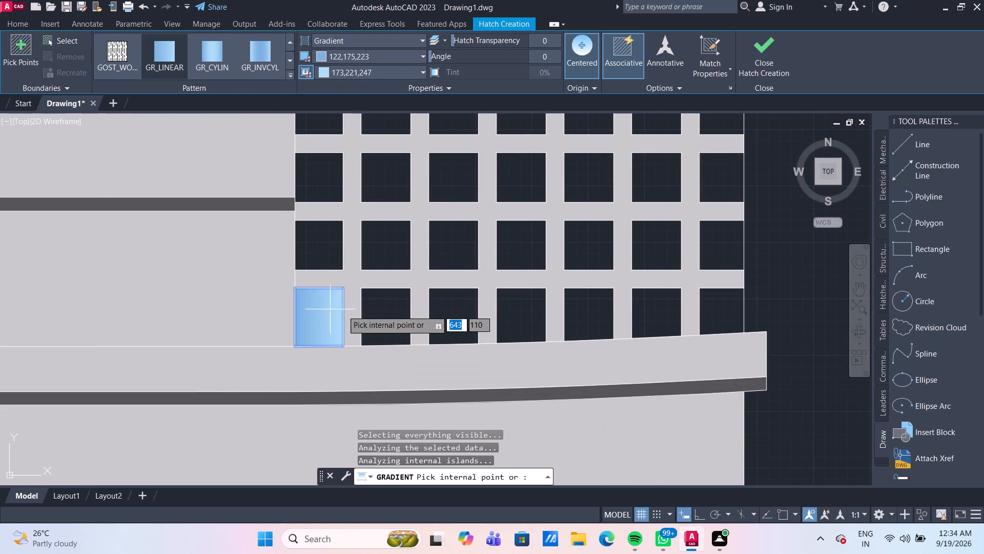
left_click(382, 317)
left_click(449, 311)
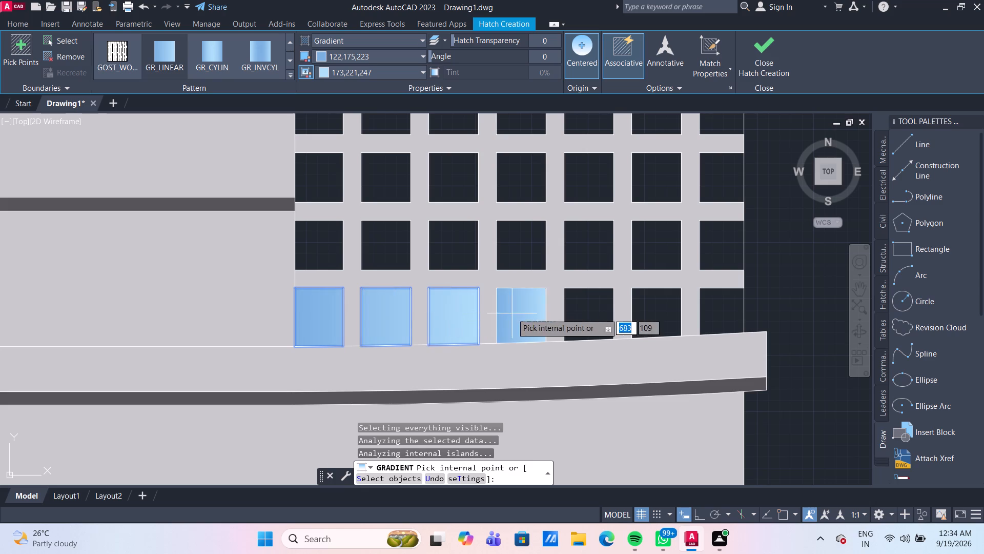
left_click_drag(512, 313, 522, 315)
left_click(589, 318)
left_click_drag(641, 310, 646, 311)
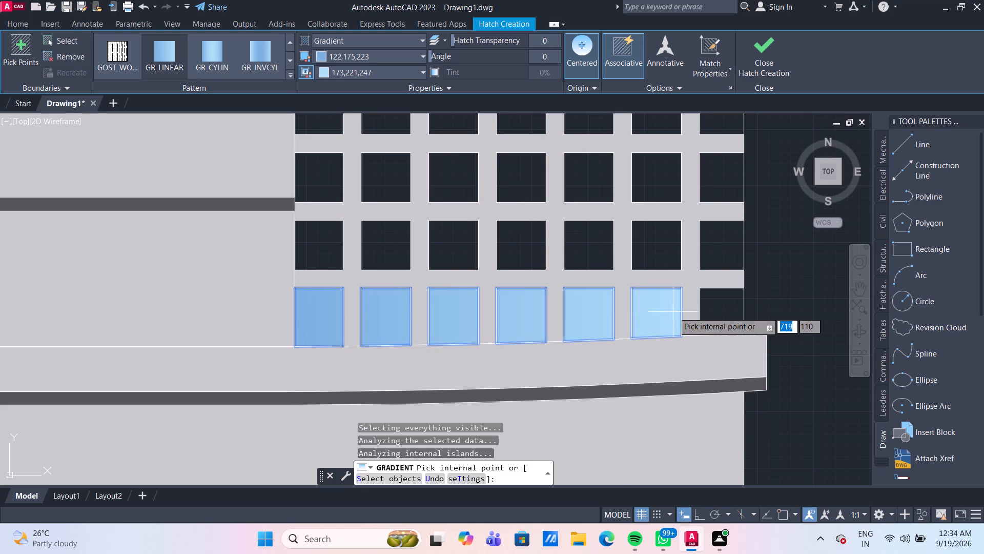
left_click(707, 312)
Add the seven openings in the ground-floor lattice's second row from the bottom to the blue linear gradient fill.
left_click(717, 251)
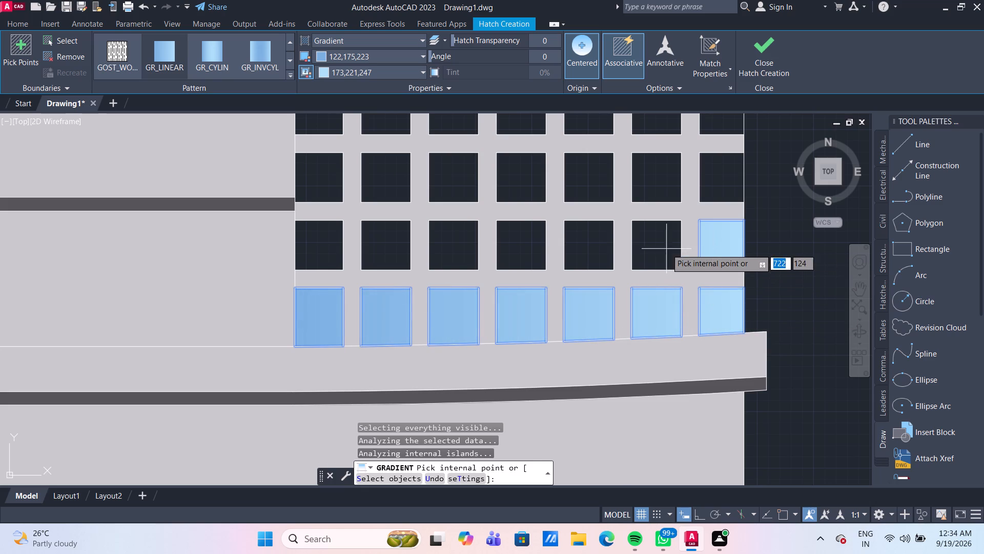
left_click(660, 248)
left_click_drag(593, 247, 584, 247)
left_click(504, 247)
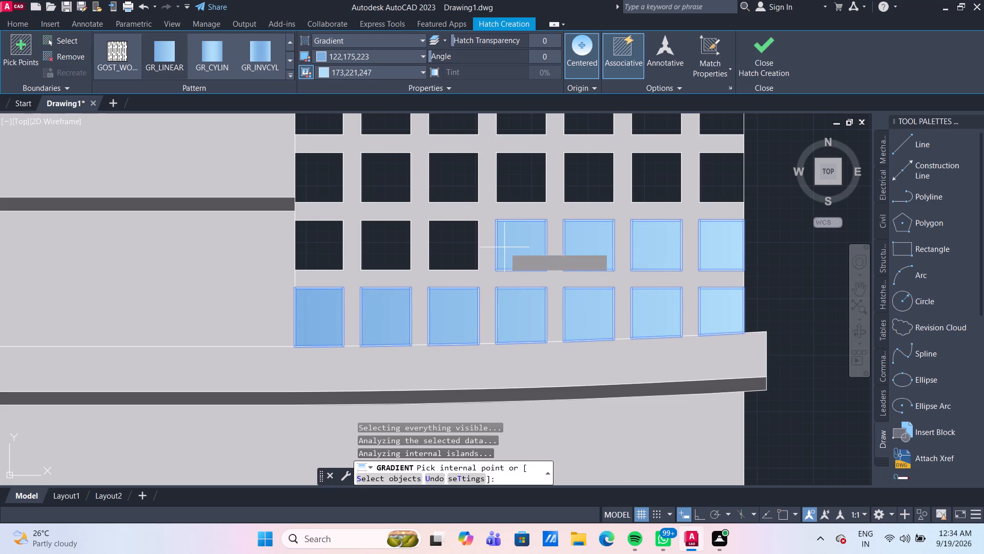
left_click(458, 242)
left_click(396, 253)
left_click(334, 245)
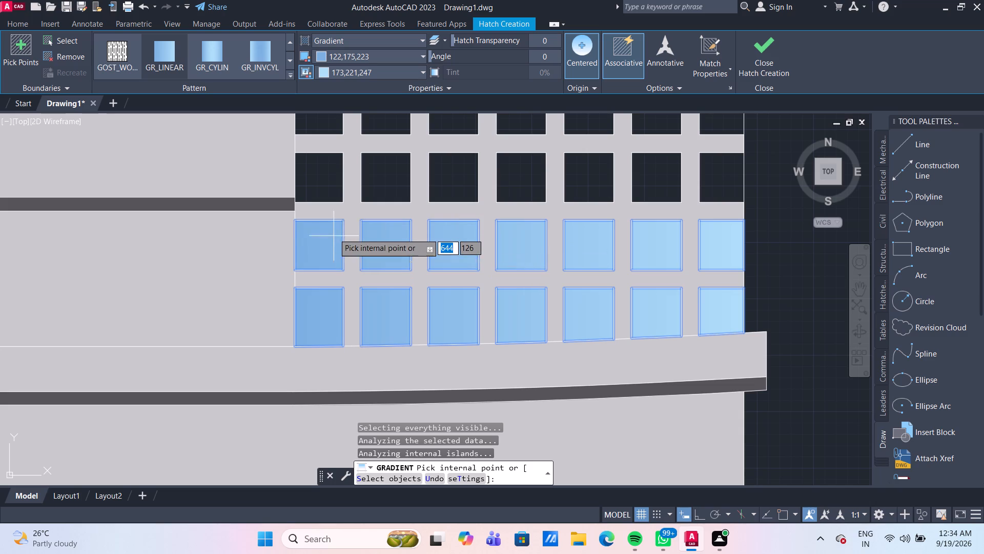
Add the seven openings in the ground-floor lattice's third row from the bottom to the blue linear gradient fill.
left_click(325, 180)
left_click_drag(373, 170, 378, 171)
left_click_drag(439, 171, 464, 173)
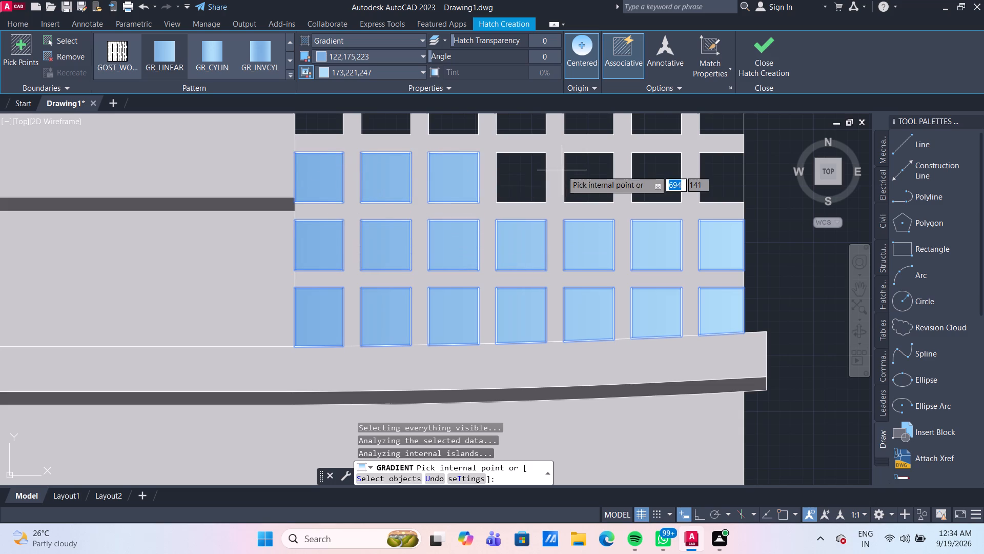
left_click(534, 179)
left_click(579, 171)
left_click_drag(635, 171, 649, 173)
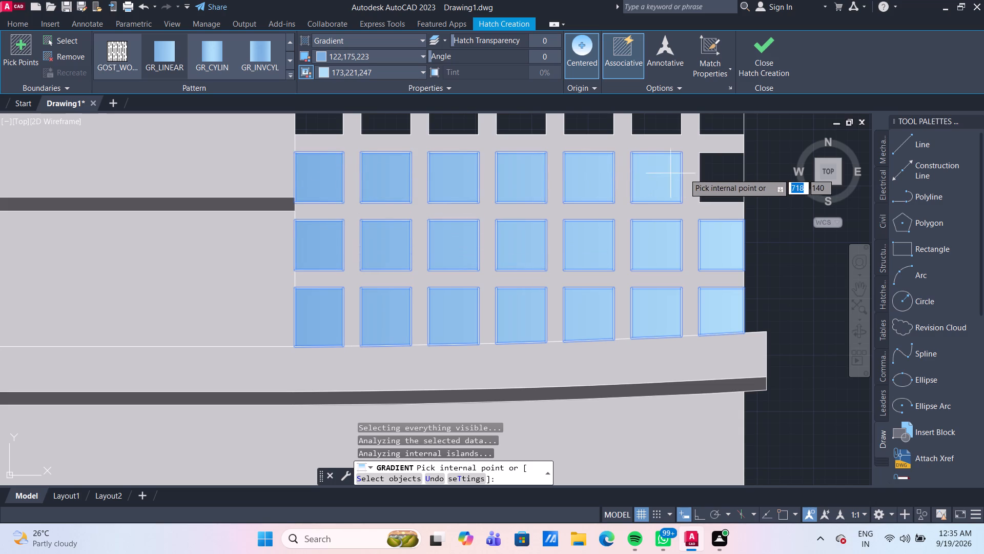
left_click(708, 180)
Extend the blue linear gradient fill to all seven openings in the ground-floor lattice's fourth row from the bottom.
scroll(706, 174, "down", 4)
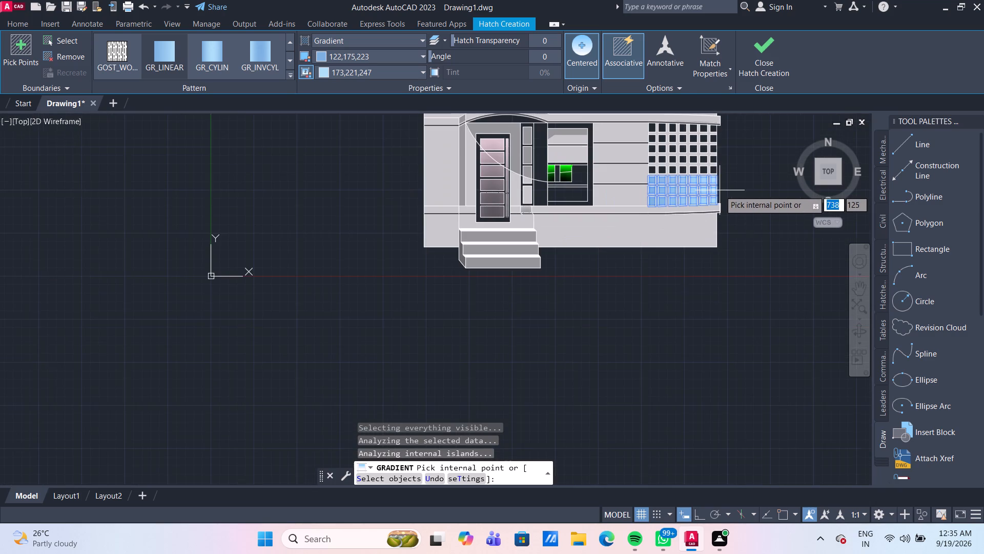
middle_click_drag(719, 191, 683, 237)
scroll(682, 224, "up", 2)
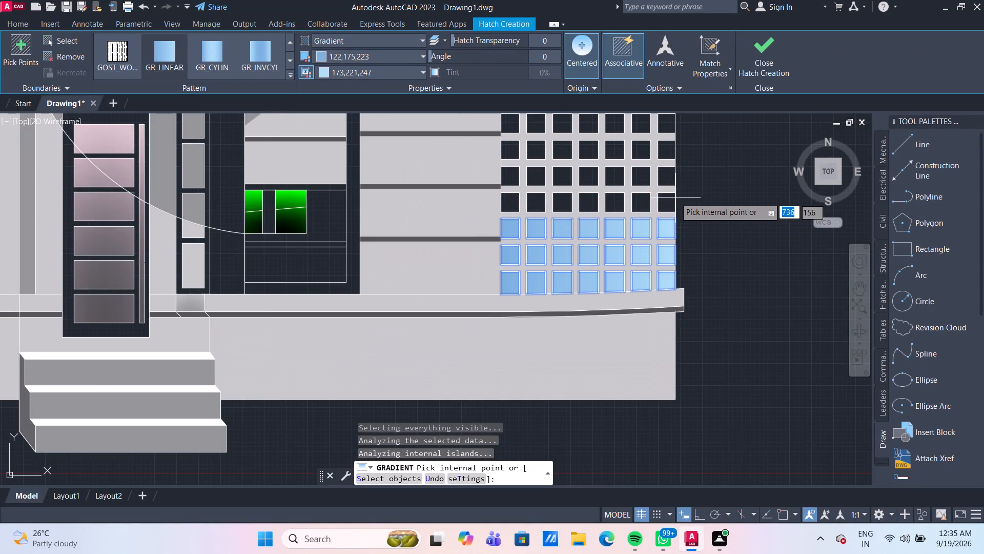
left_click(670, 202)
left_click(642, 202)
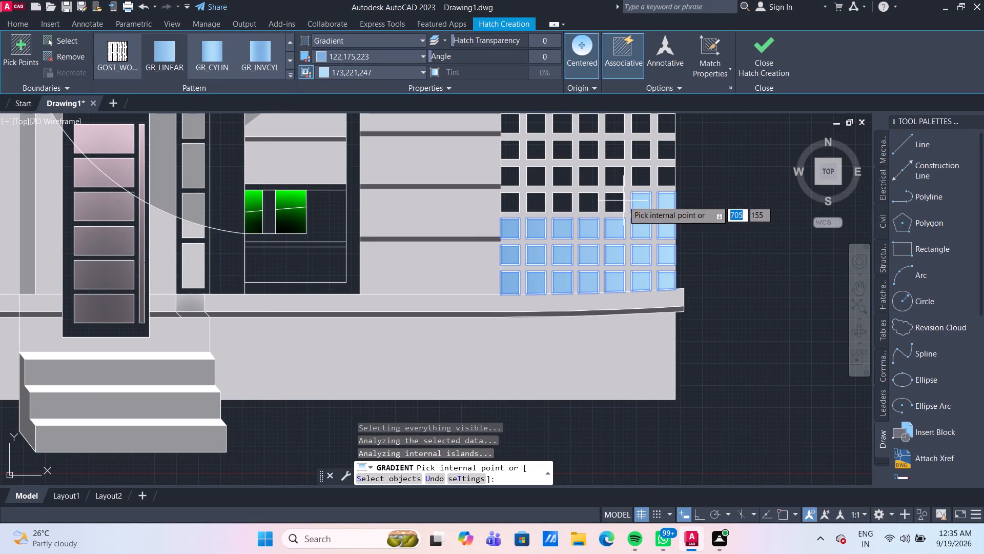
left_click(618, 201)
left_click(592, 201)
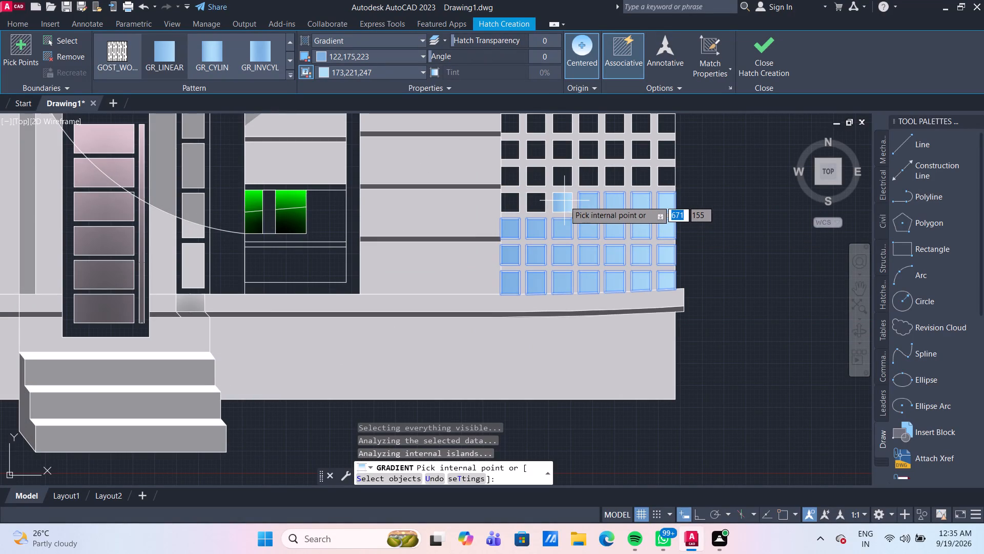
left_click(564, 201)
left_click(535, 204)
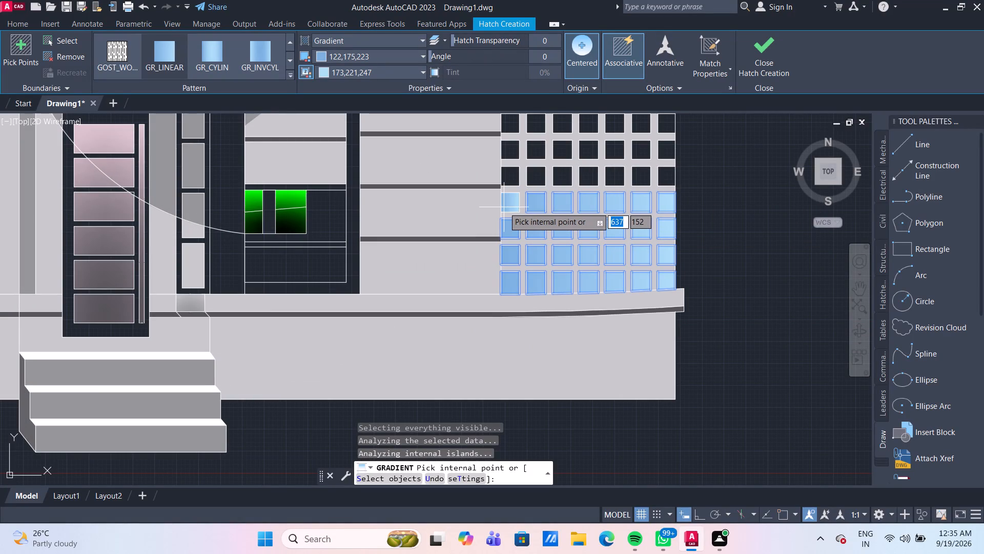
left_click(507, 206)
Extend the blue linear gradient fill to all seven openings in the ground-floor lattice's fifth row from the bottom.
left_click(505, 181)
left_click(531, 175)
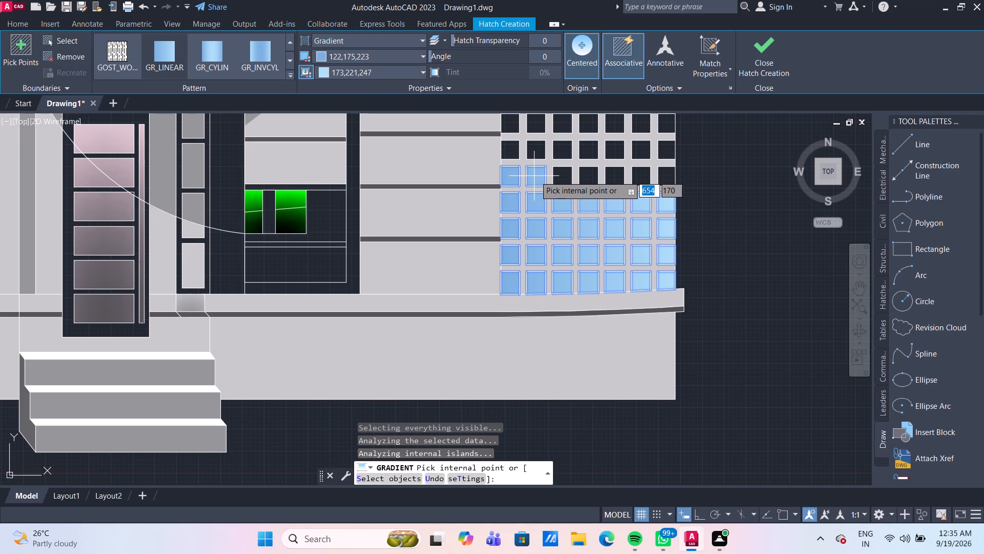
left_click(568, 180)
left_click(584, 179)
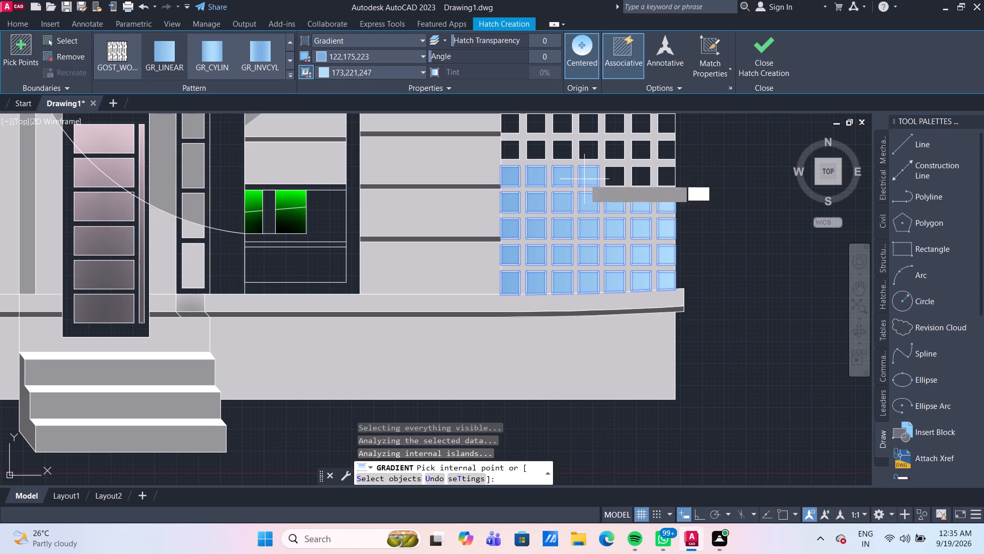
left_click(621, 174)
left_click(637, 175)
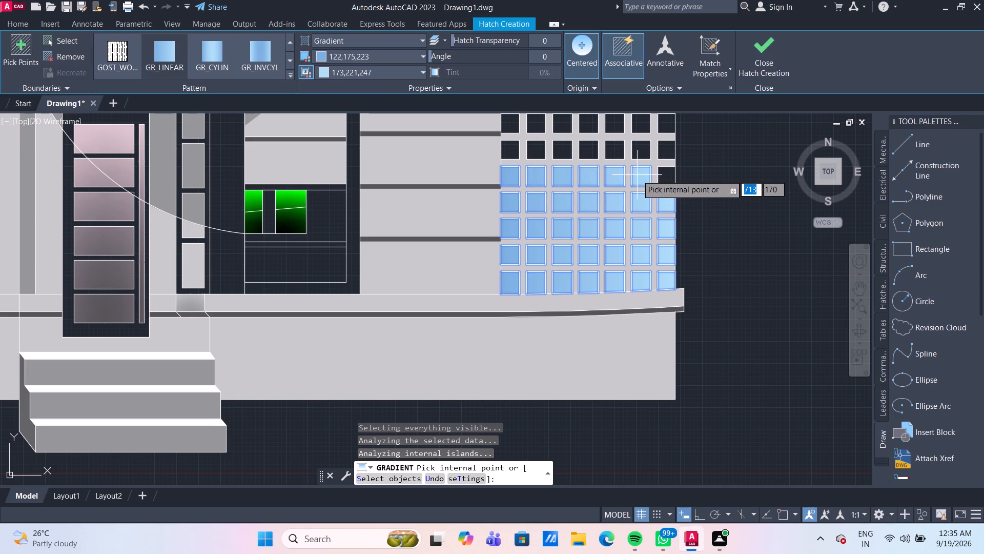
left_click(661, 177)
Extend the blue linear gradient fill to all seven openings in the ground-floor lattice's sixth row from the bottom.
left_click(665, 147)
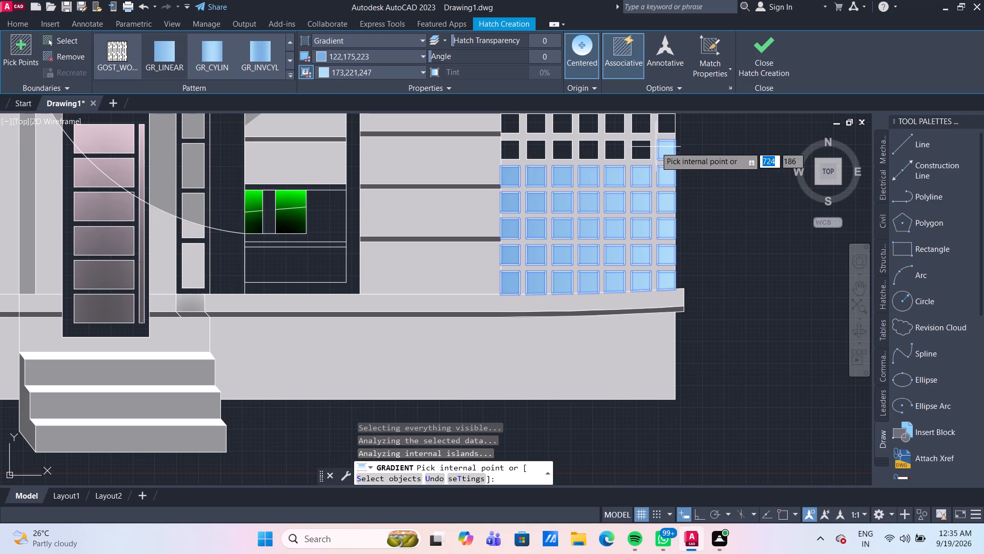
left_click(640, 150)
left_click(619, 149)
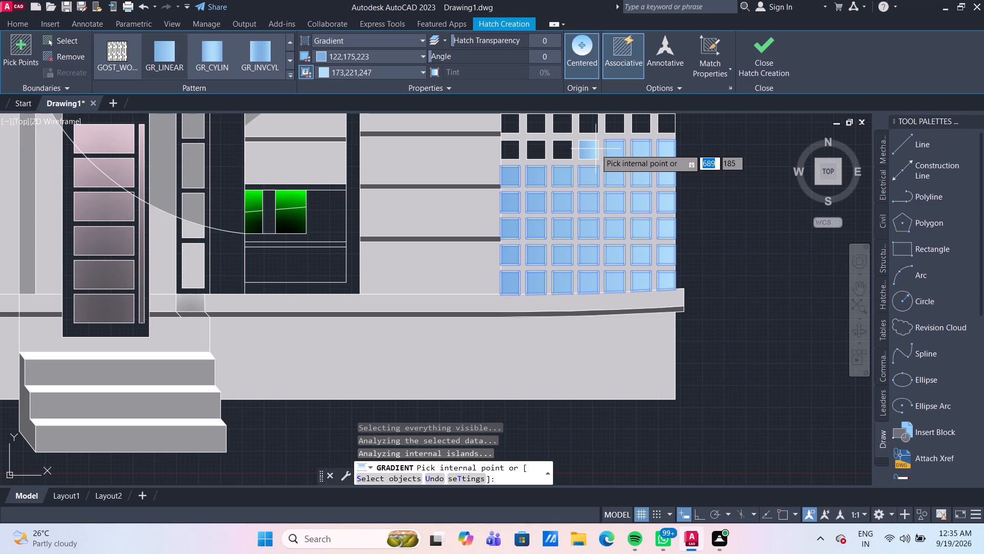
left_click(593, 149)
left_click(559, 150)
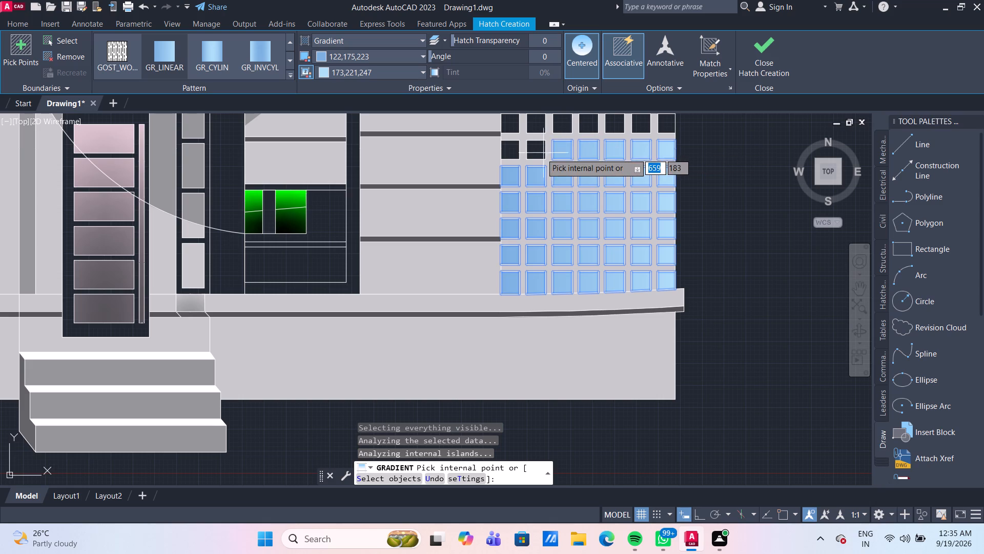
left_click(538, 154)
left_click(509, 152)
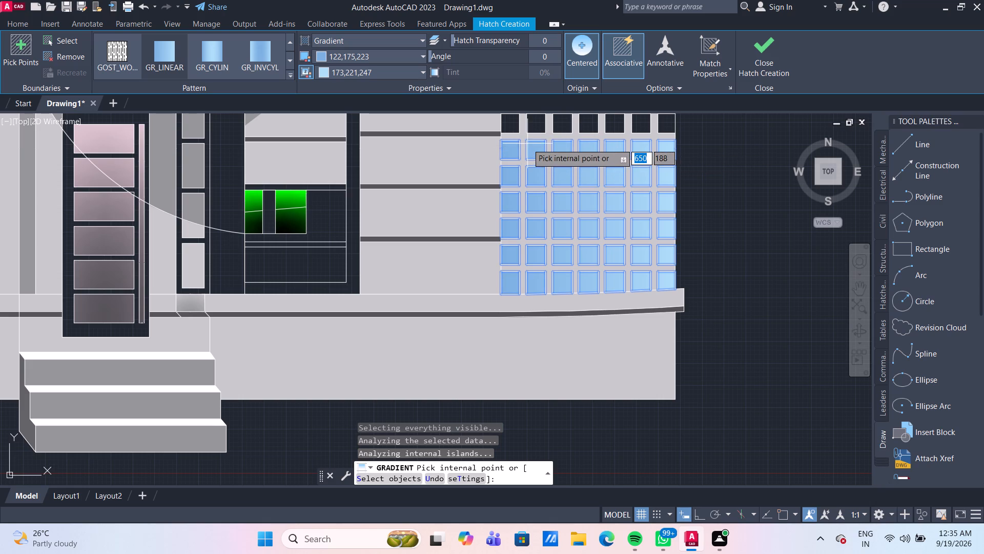
Extend the blue linear gradient fill to all seven openings in the ground-floor lattice's seventh row from the bottom.
middle_click_drag(532, 128, 519, 234)
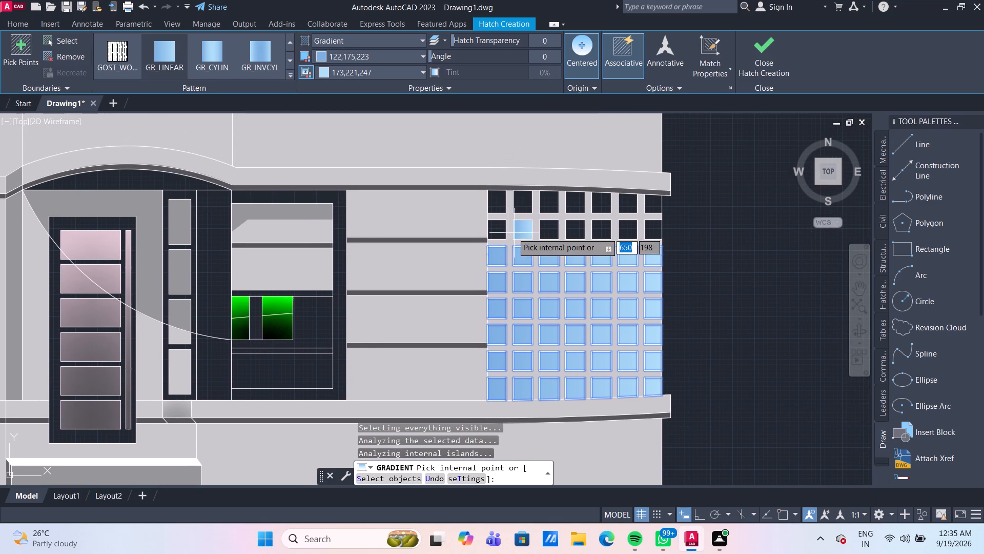
left_click(498, 231)
left_click(525, 232)
left_click(548, 230)
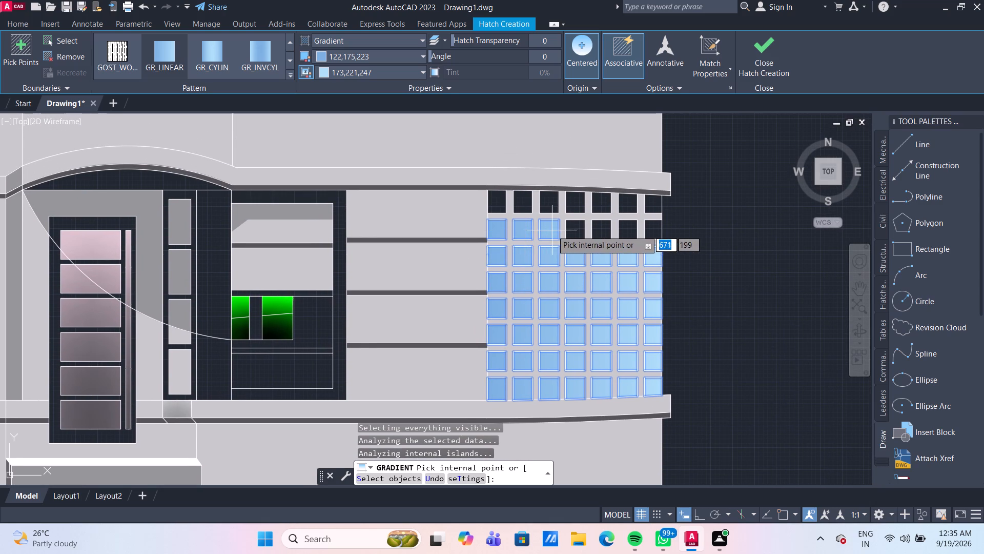
left_click(573, 233)
left_click(604, 232)
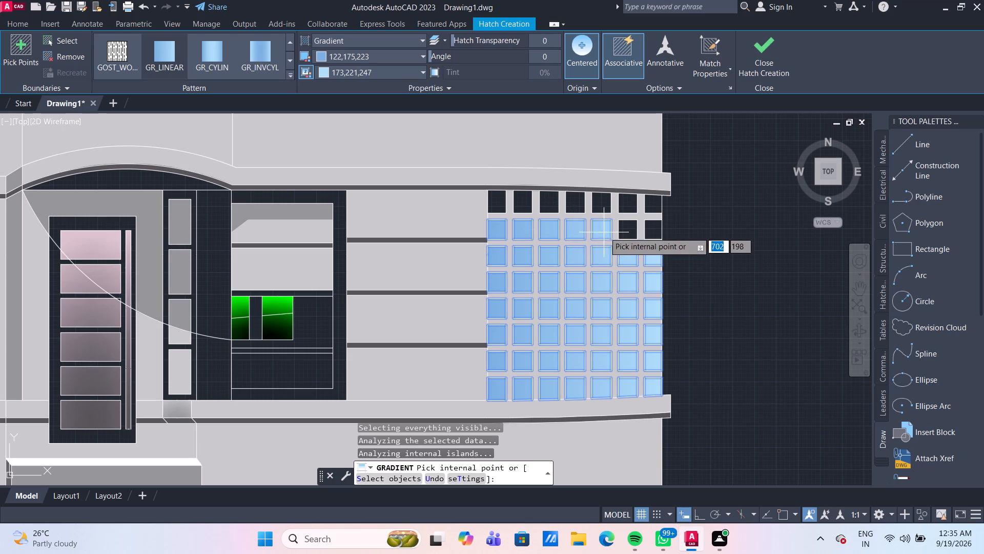
left_click(630, 232)
left_click(650, 234)
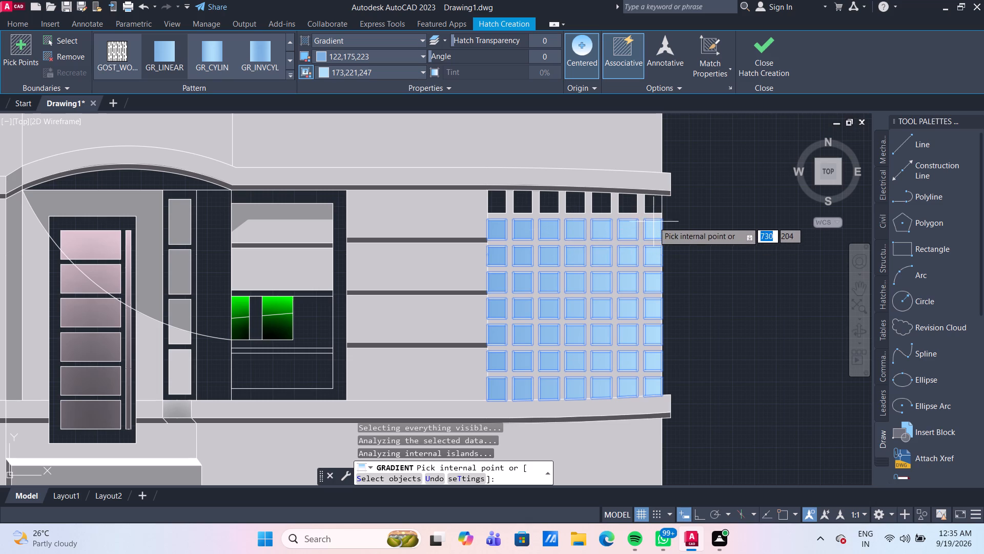
Add the seven openings in the ground-floor lattice's top row to the blue linear gradient fill and finish the hatch.
left_click(651, 205)
left_click(631, 204)
left_click(606, 206)
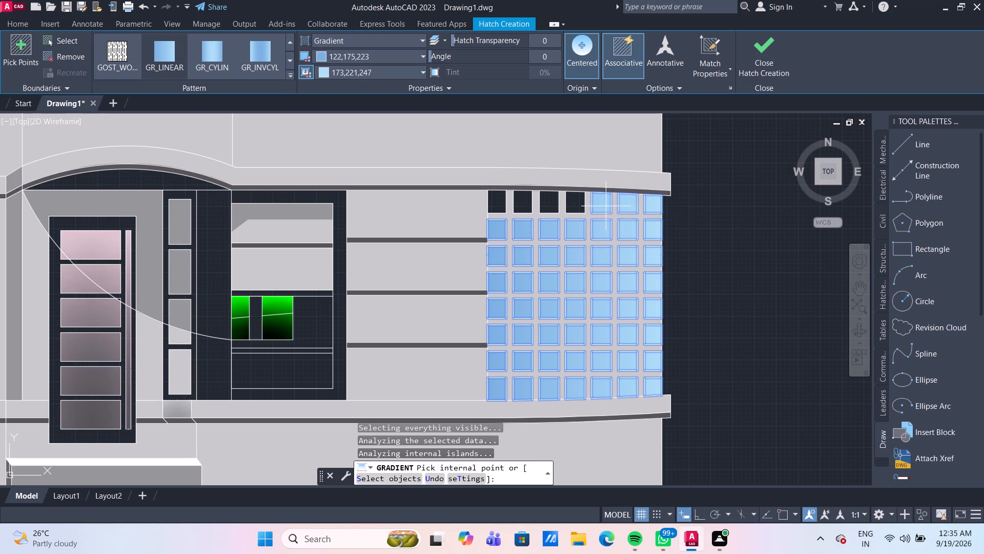
left_click(574, 204)
left_click(548, 202)
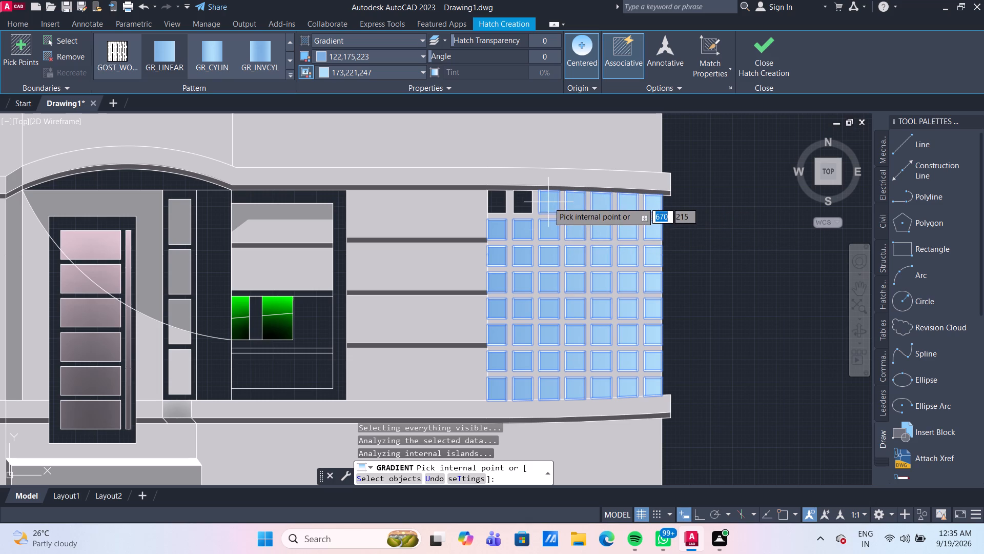
left_click(521, 201)
left_click(497, 199)
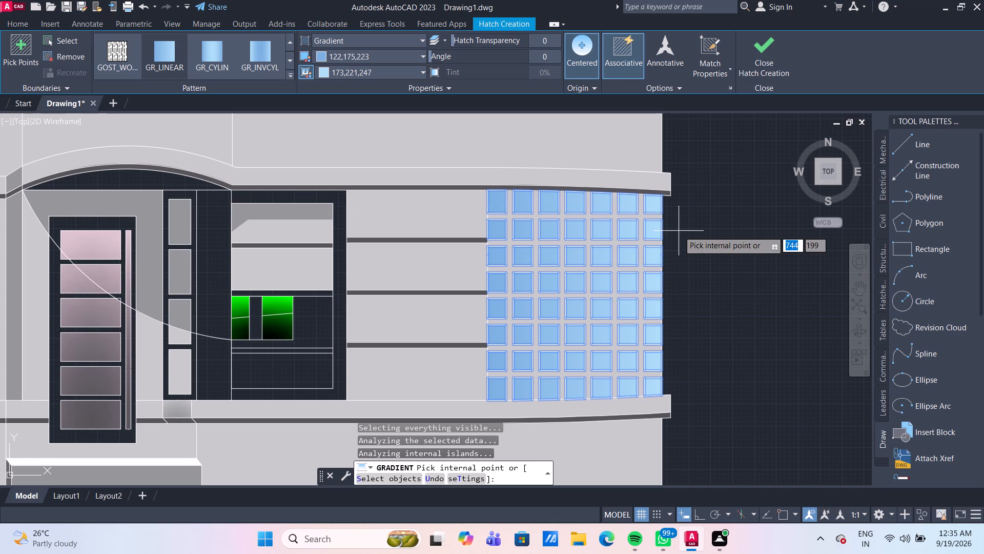
key("Return")
Change the second gradient colour of the ground-floor lattice fill to the light green index colour 101.
scroll(678, 233, "down", 3)
scroll(700, 265, "up", 1)
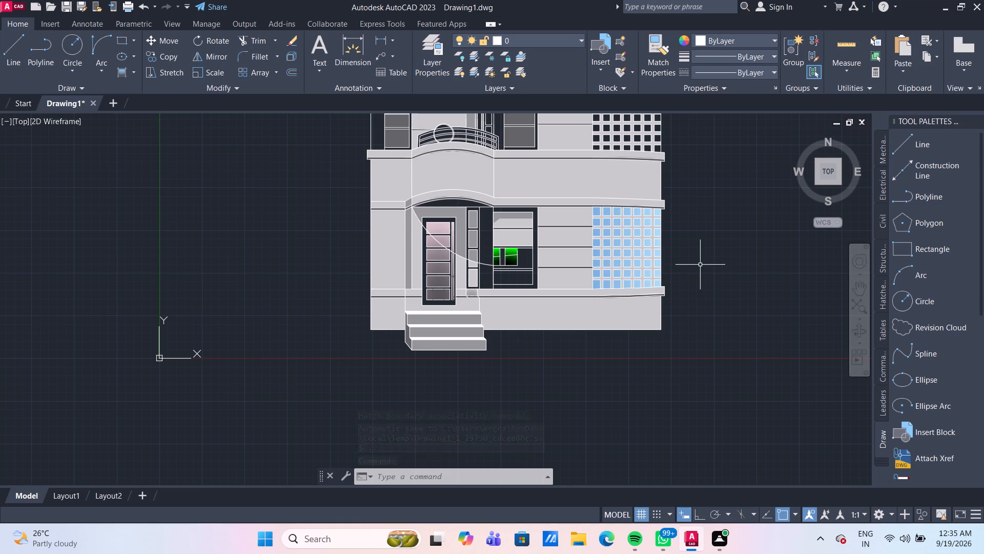
scroll(636, 245, "up", 1)
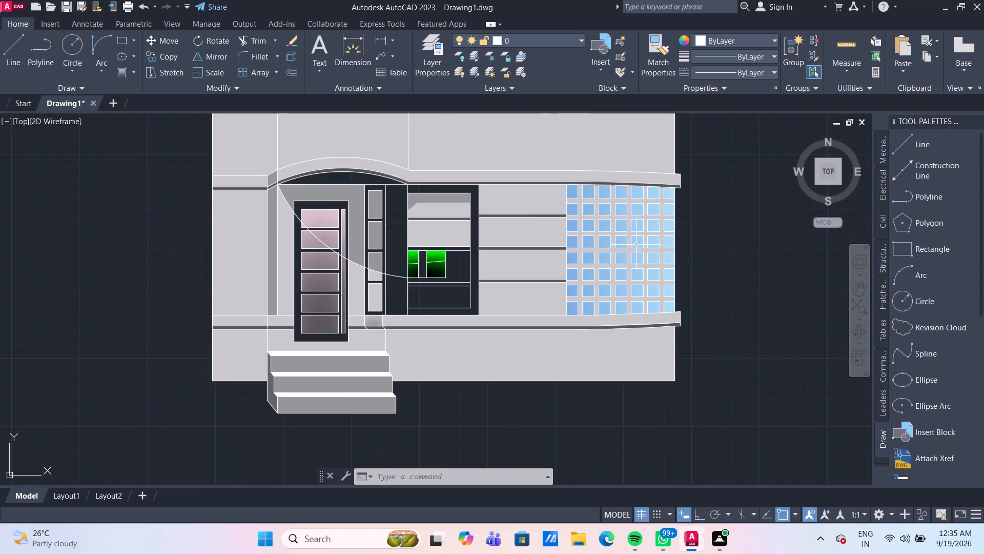
left_click(623, 227)
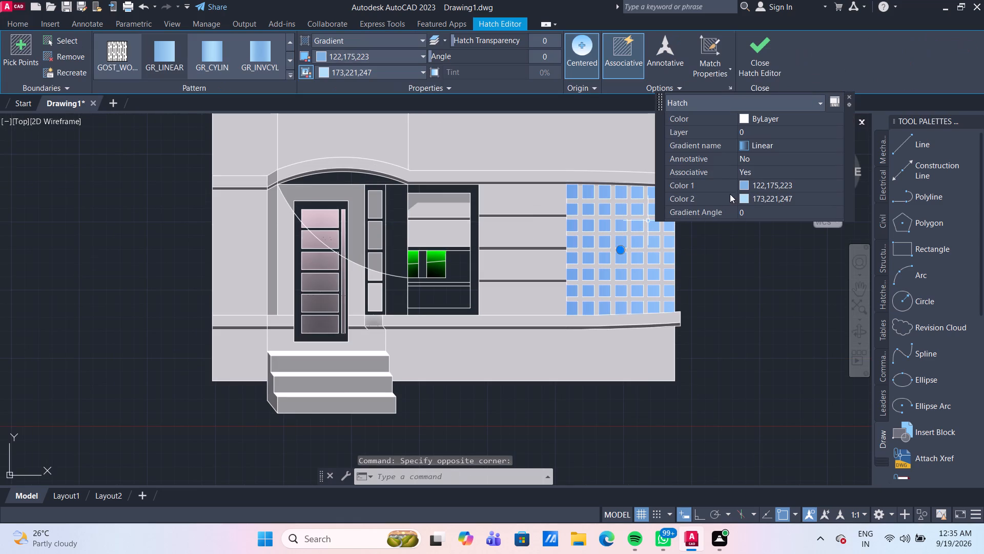
left_click(777, 195)
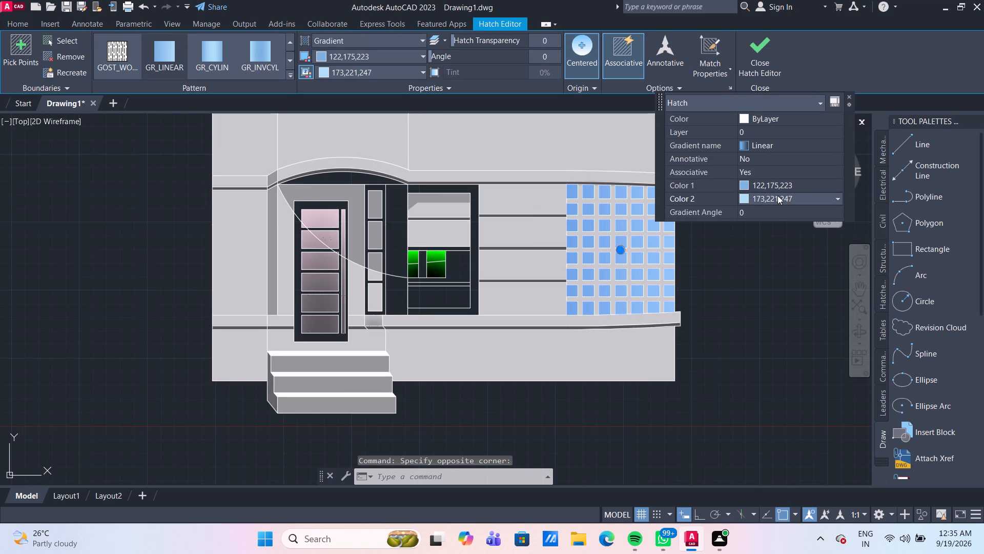
left_click(777, 195)
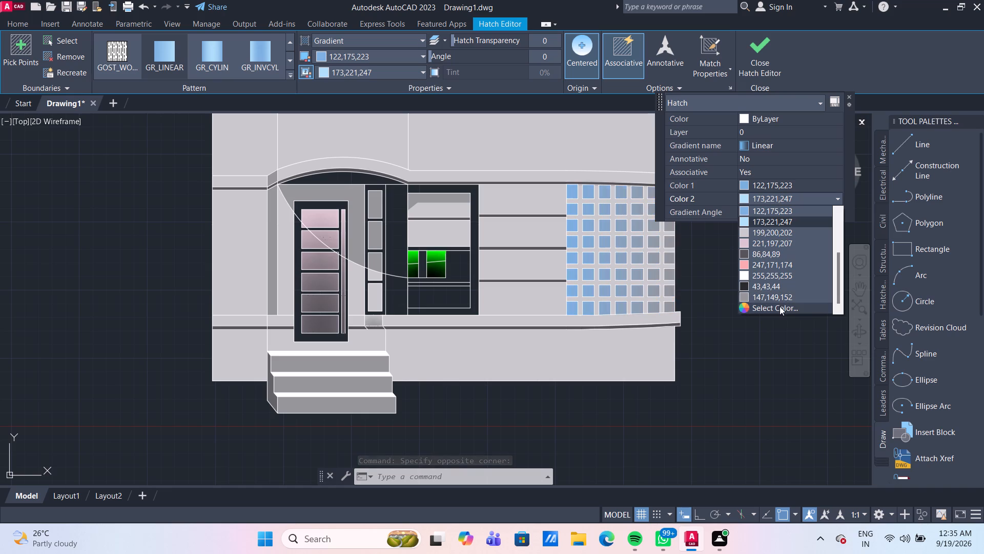
left_click(780, 309)
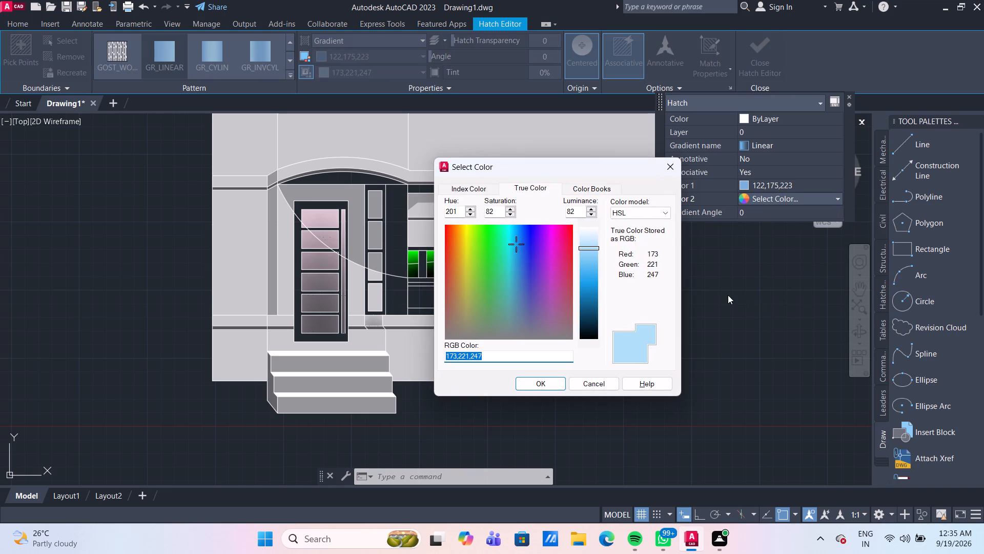
left_click(486, 191)
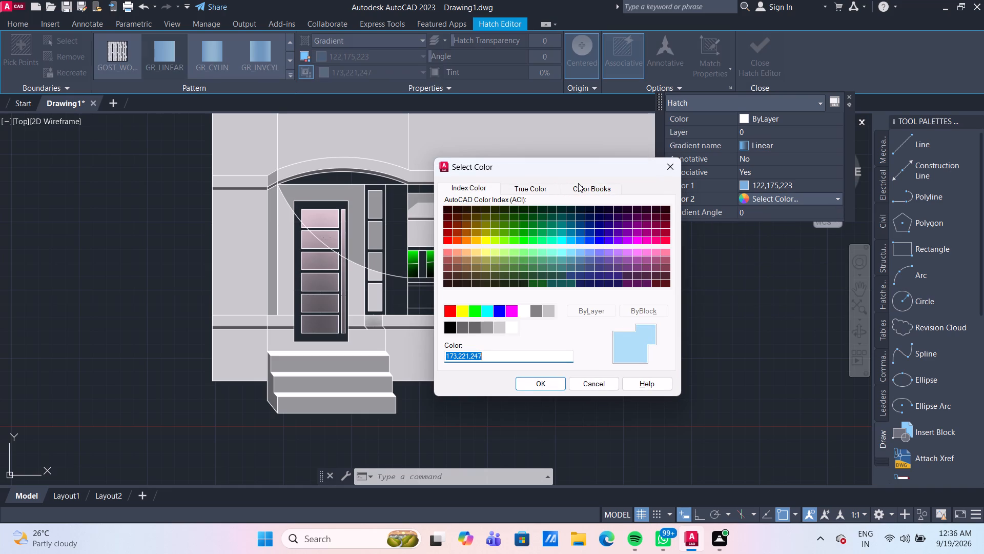
left_click(528, 189)
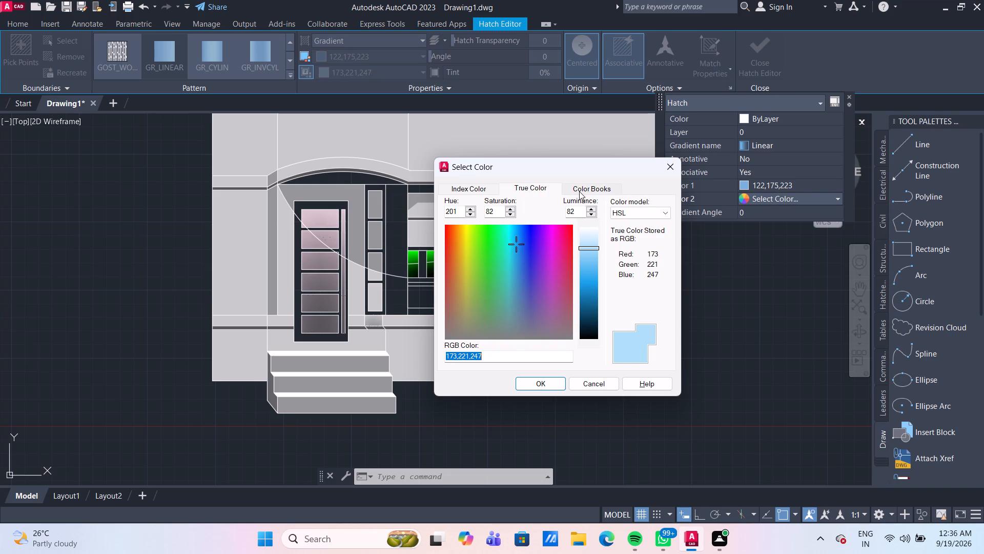
left_click(579, 191)
left_click(480, 190)
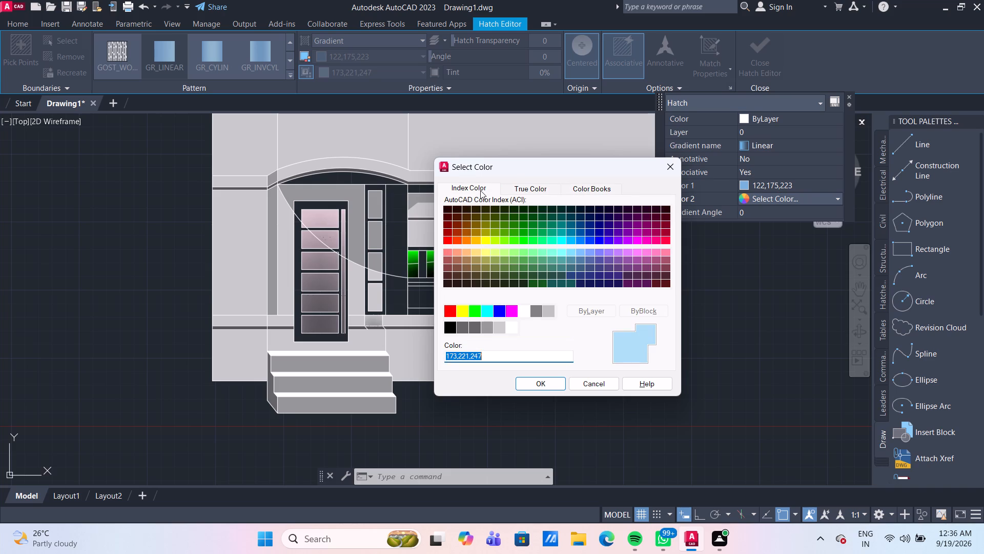
left_click(537, 253)
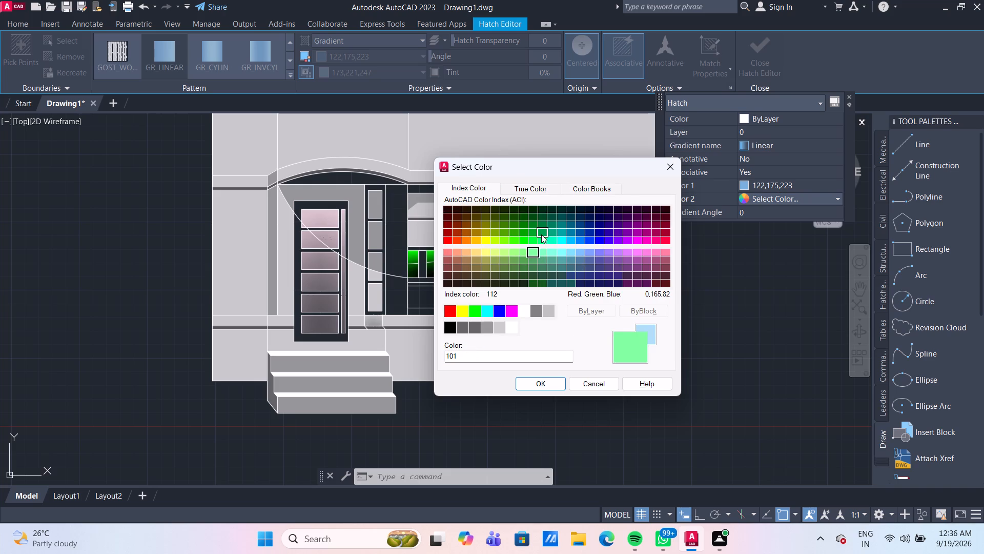
left_click(541, 234)
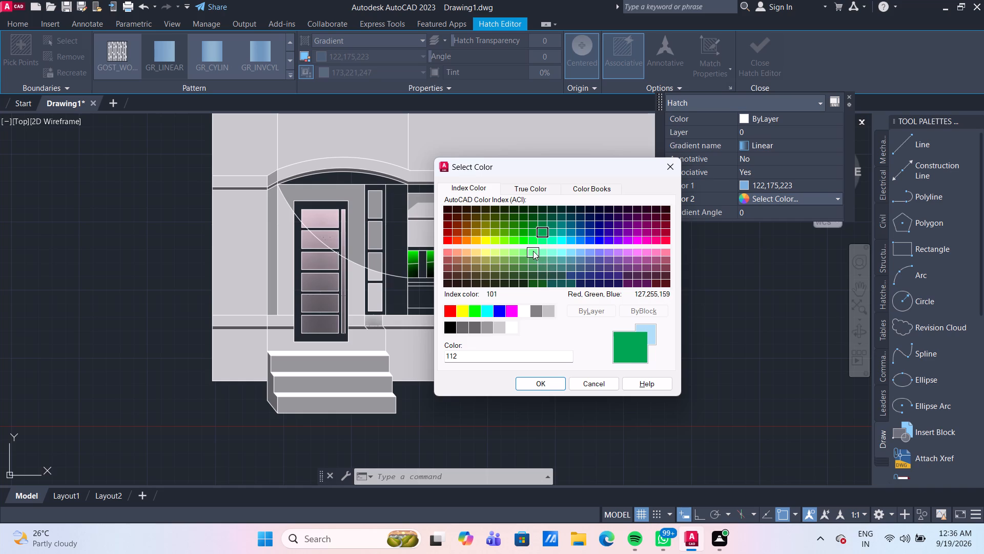
left_click(516, 251)
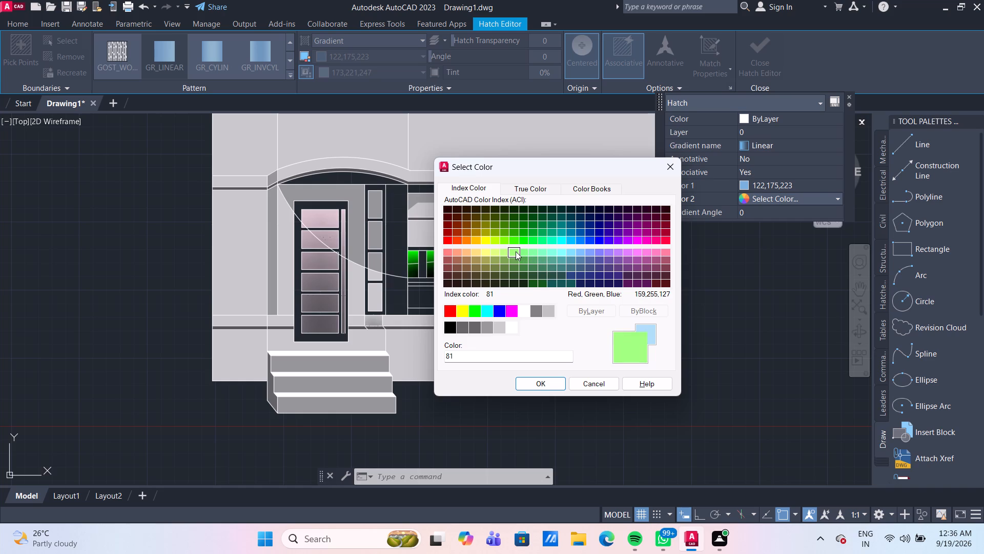
left_click(534, 252)
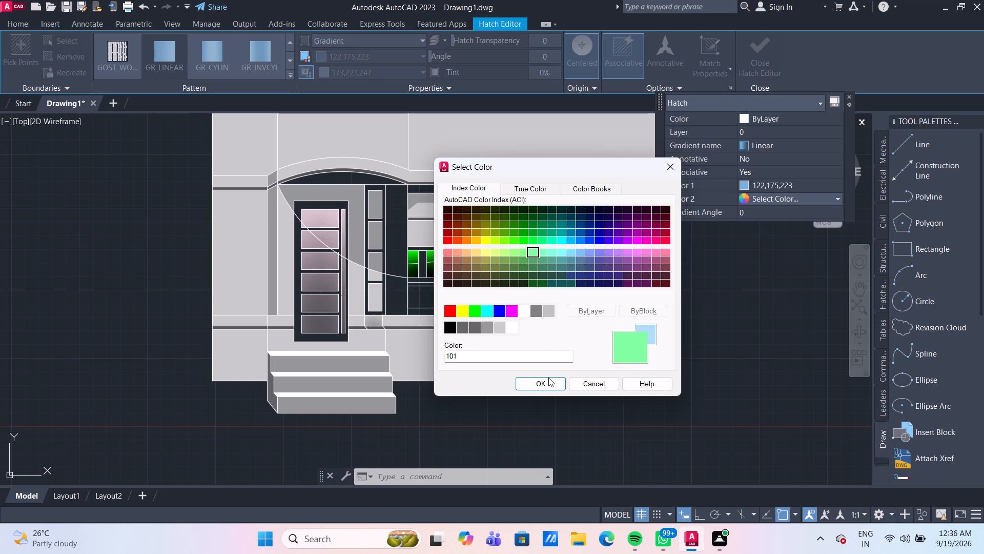
left_click(548, 383)
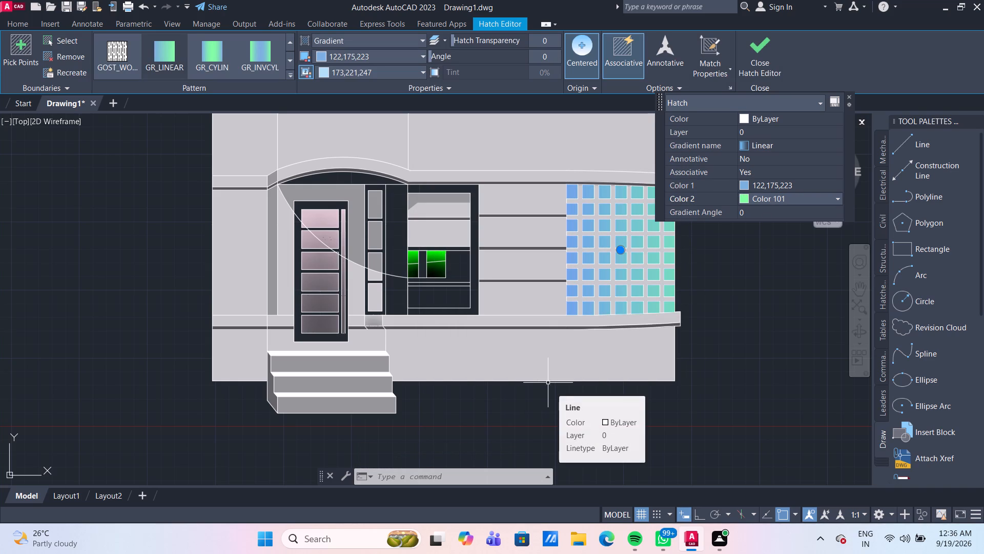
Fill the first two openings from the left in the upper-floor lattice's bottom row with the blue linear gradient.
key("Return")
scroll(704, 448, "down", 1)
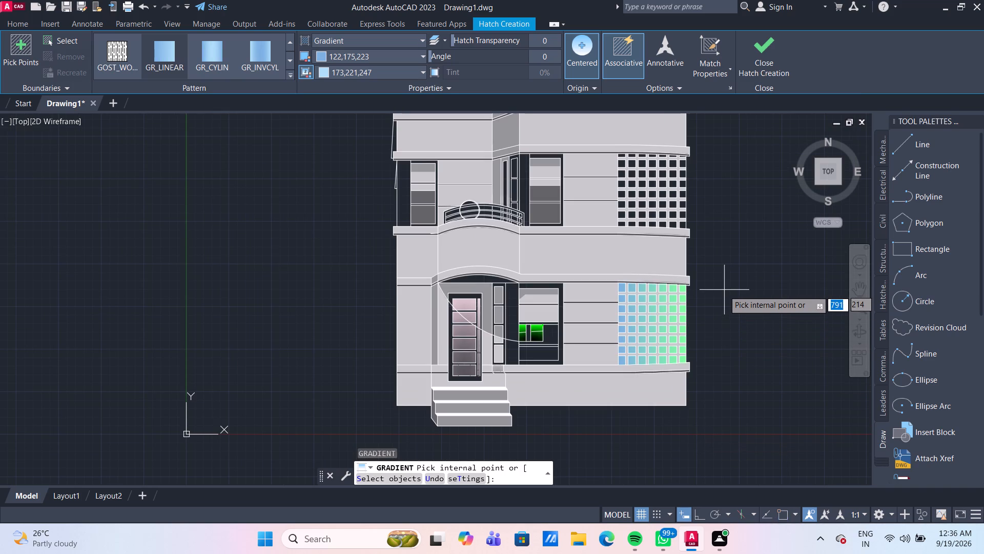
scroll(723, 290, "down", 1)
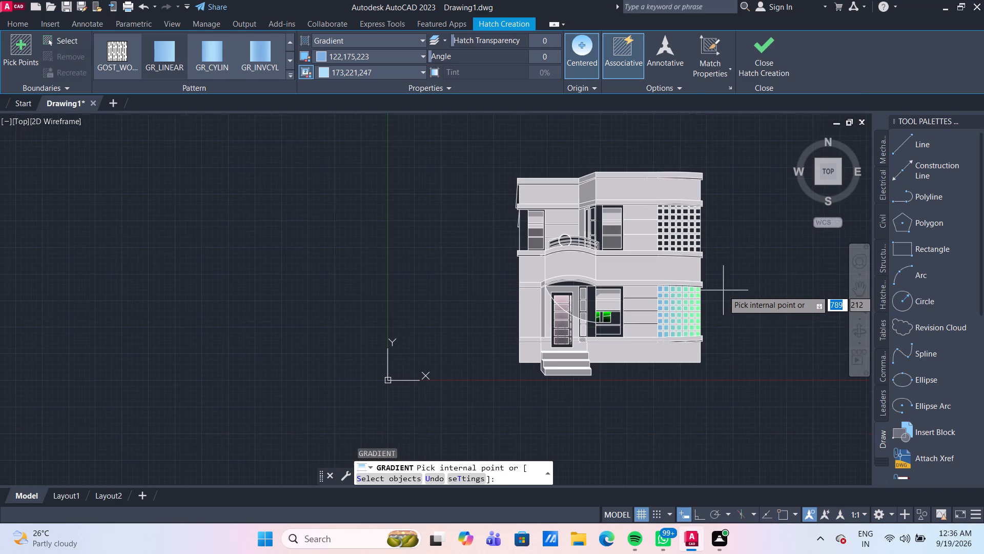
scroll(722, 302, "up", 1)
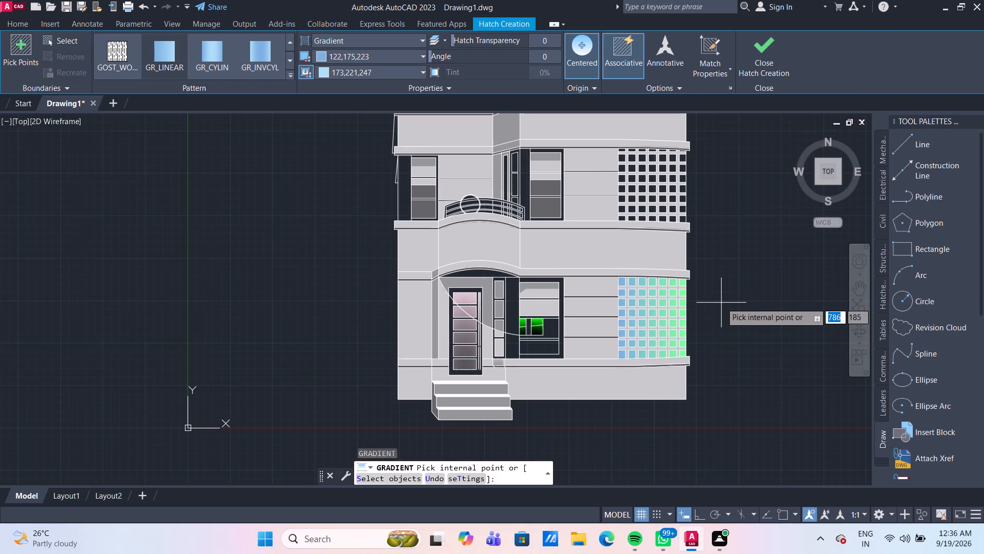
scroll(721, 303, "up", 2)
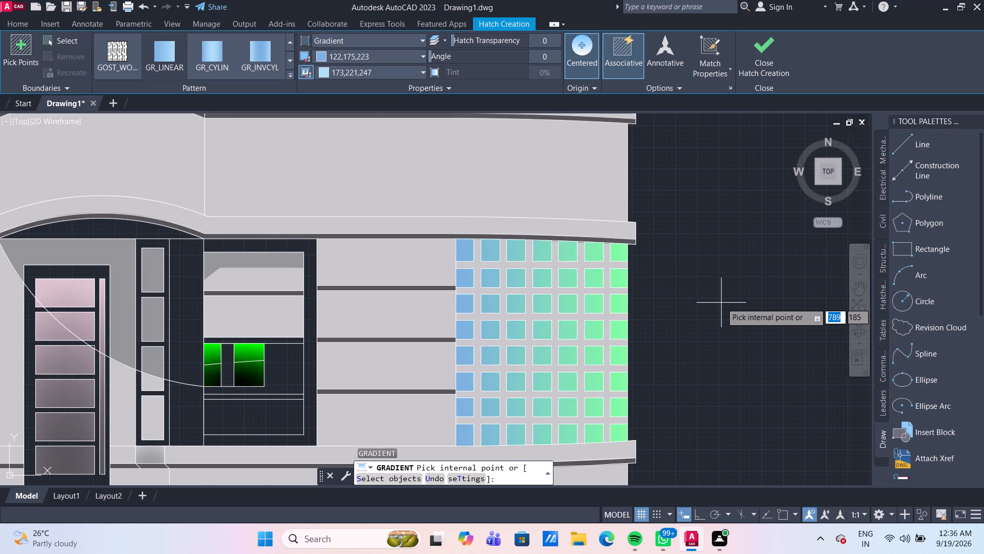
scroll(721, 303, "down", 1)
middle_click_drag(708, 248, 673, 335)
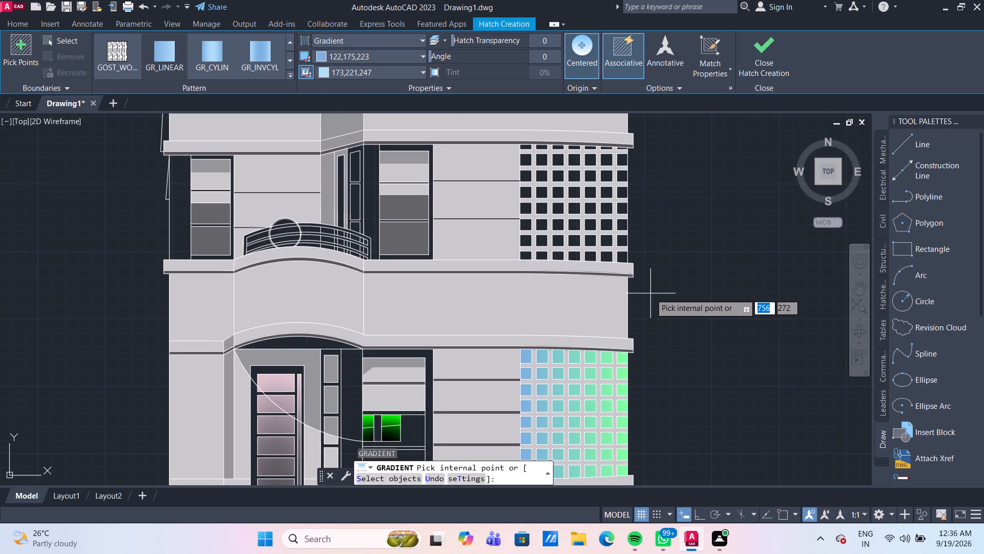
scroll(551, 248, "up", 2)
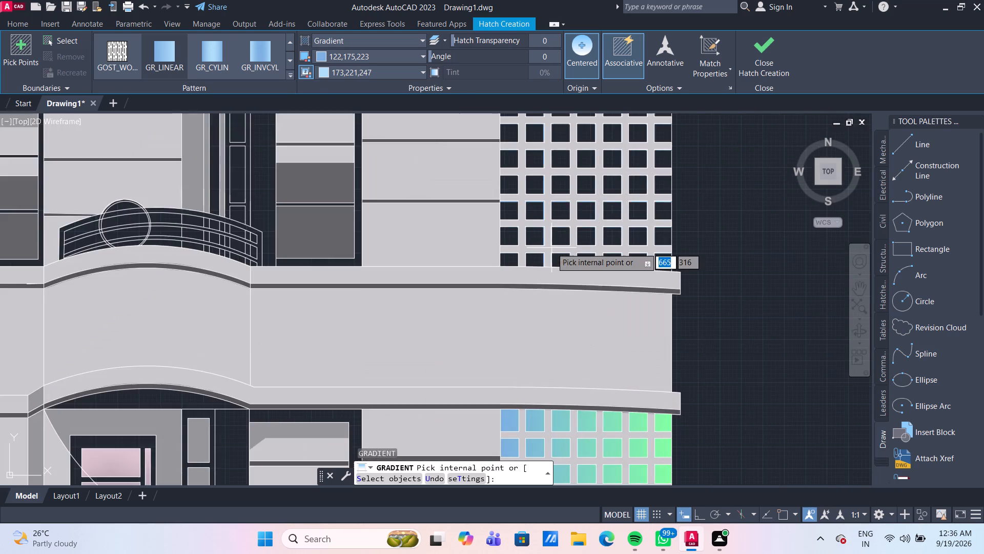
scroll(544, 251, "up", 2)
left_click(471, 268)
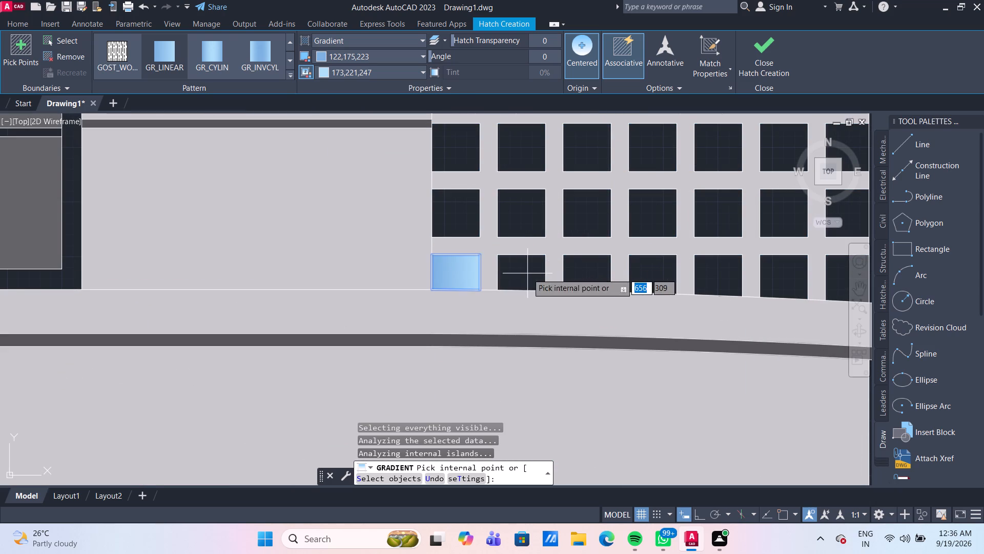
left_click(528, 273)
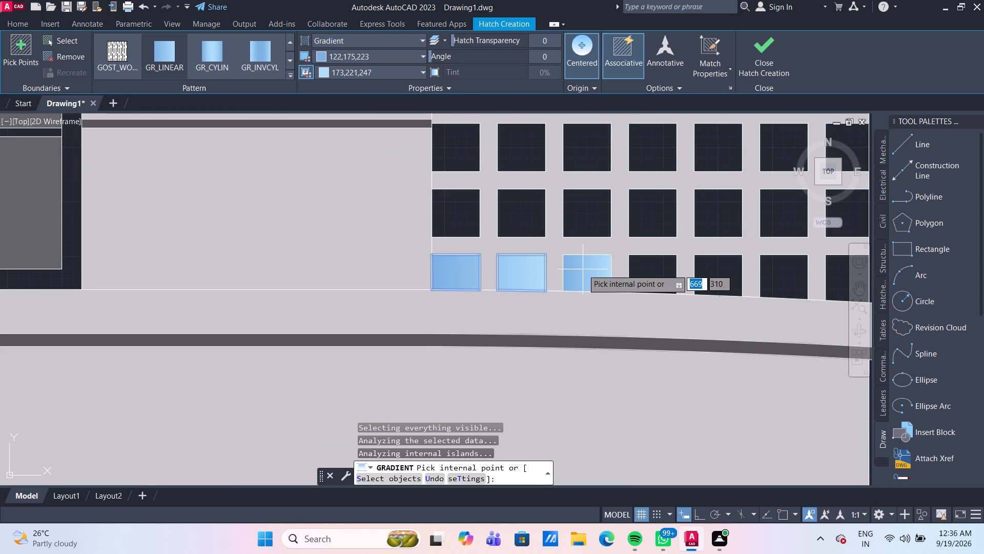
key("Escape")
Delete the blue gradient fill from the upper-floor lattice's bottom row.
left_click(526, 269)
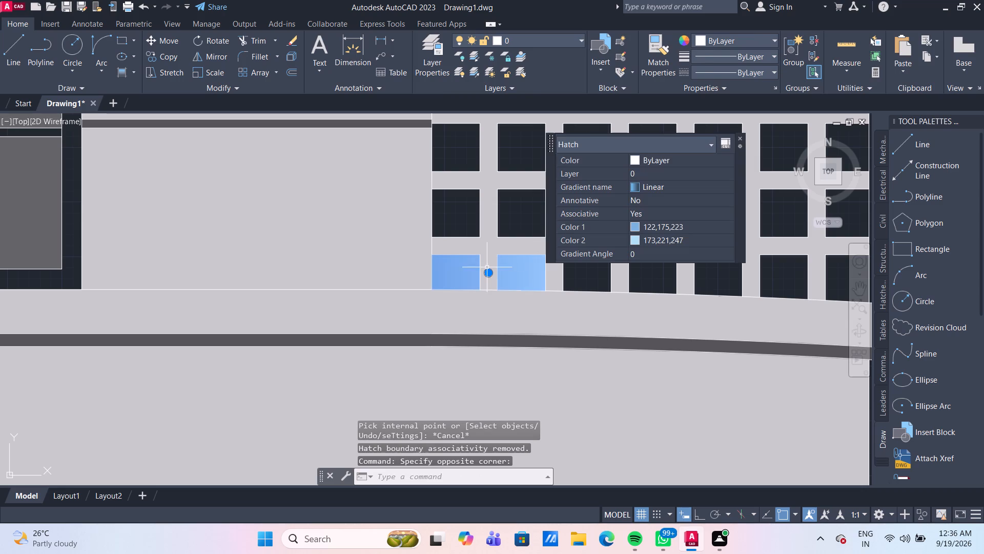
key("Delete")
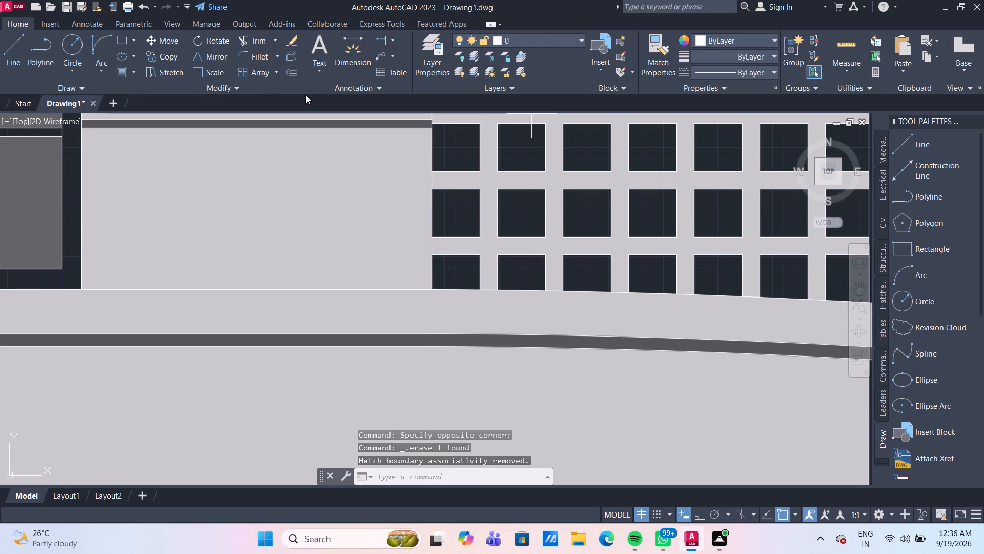
Fill the seven openings in the upper-floor lattice's bottom row with a linear gradient from 122,175,223 to index colour 101.
left_click(124, 78)
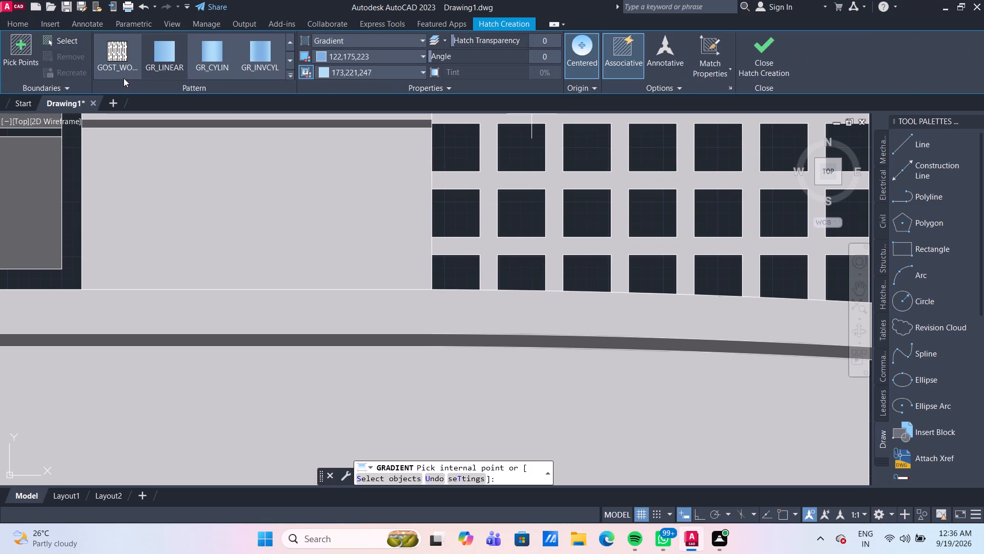
left_click(401, 73)
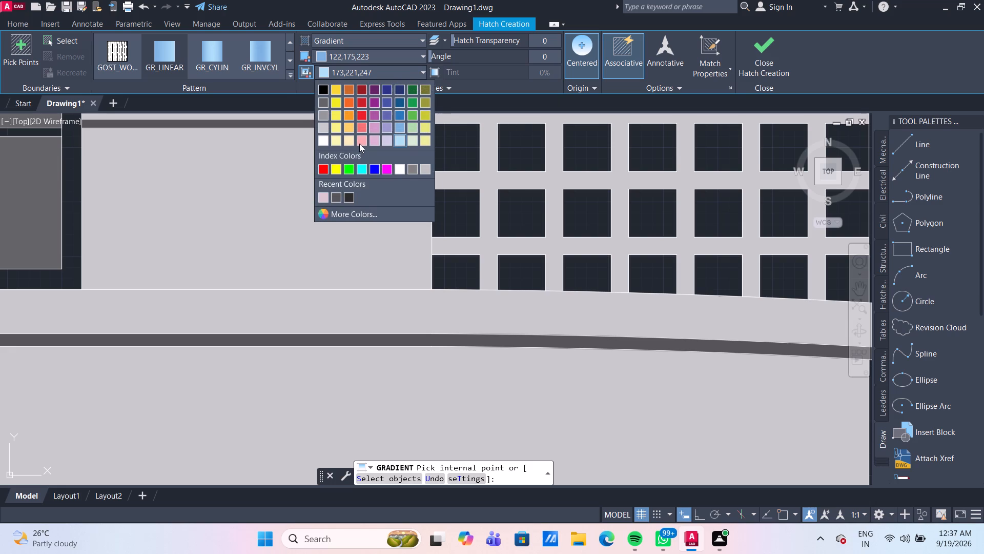
left_click(364, 219)
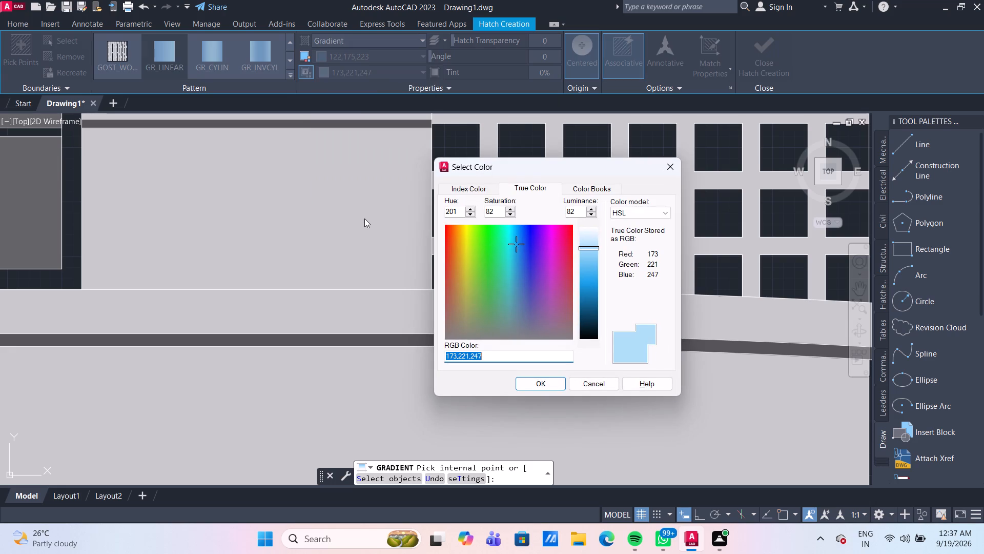
left_click(485, 186)
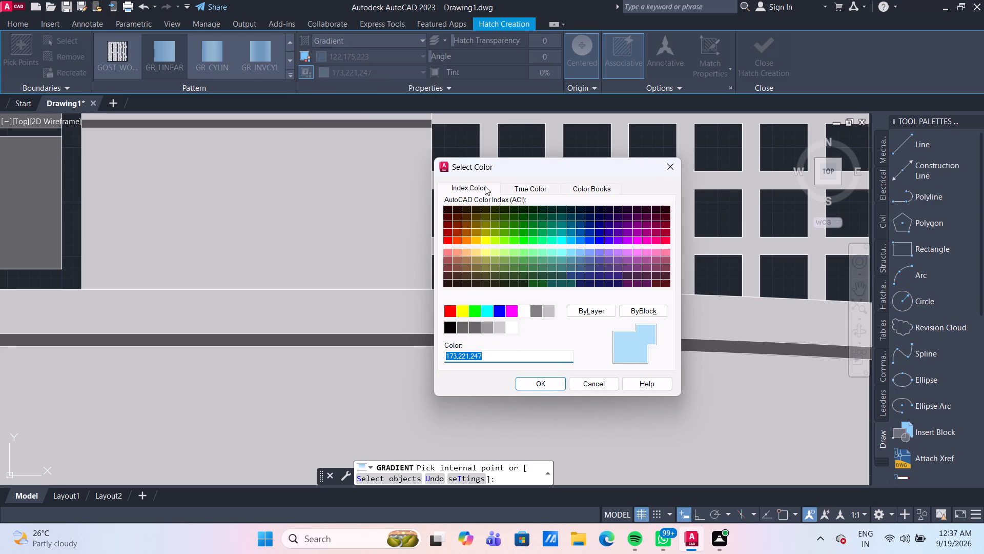
left_click(535, 254)
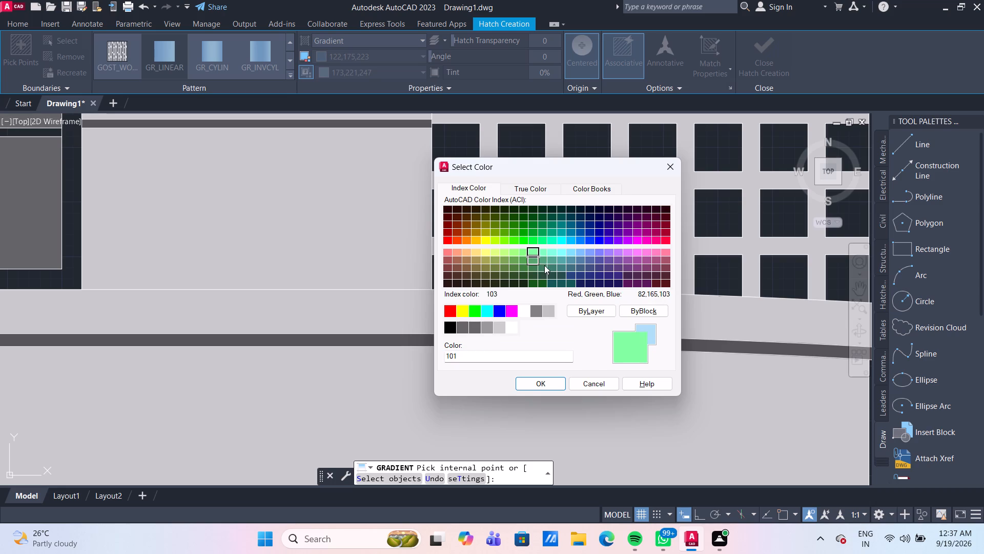
left_click(541, 383)
scroll(541, 383, "down", 3)
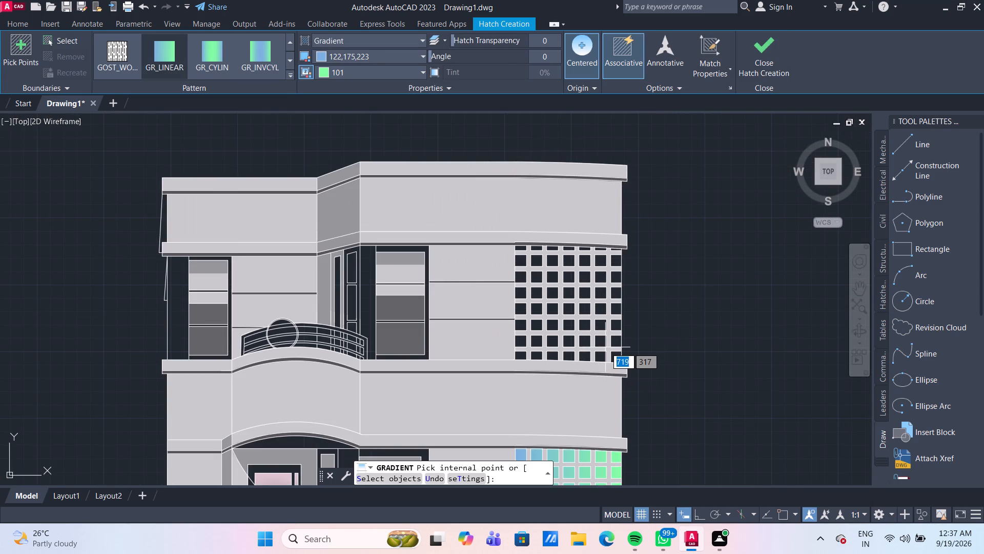
scroll(605, 347, "up", 2)
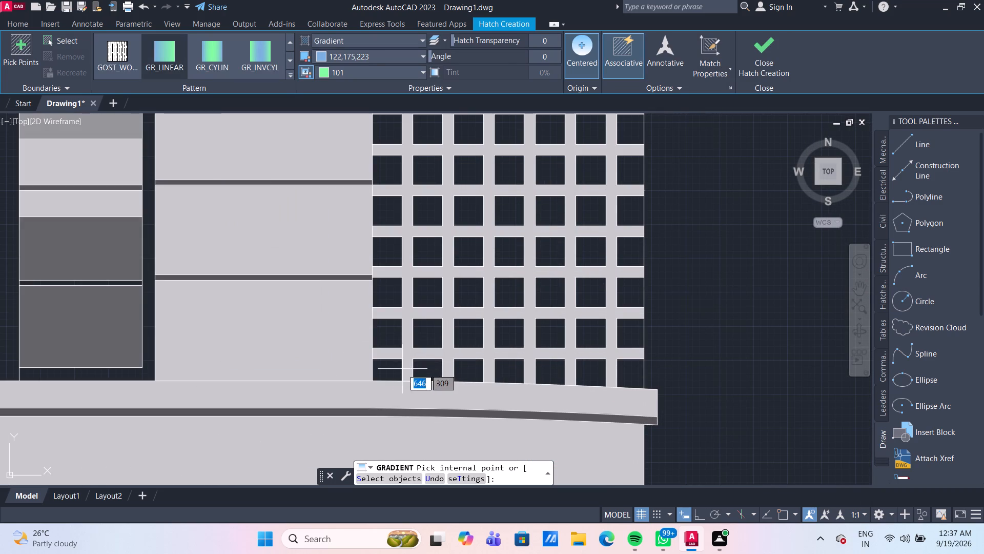
left_click(385, 368)
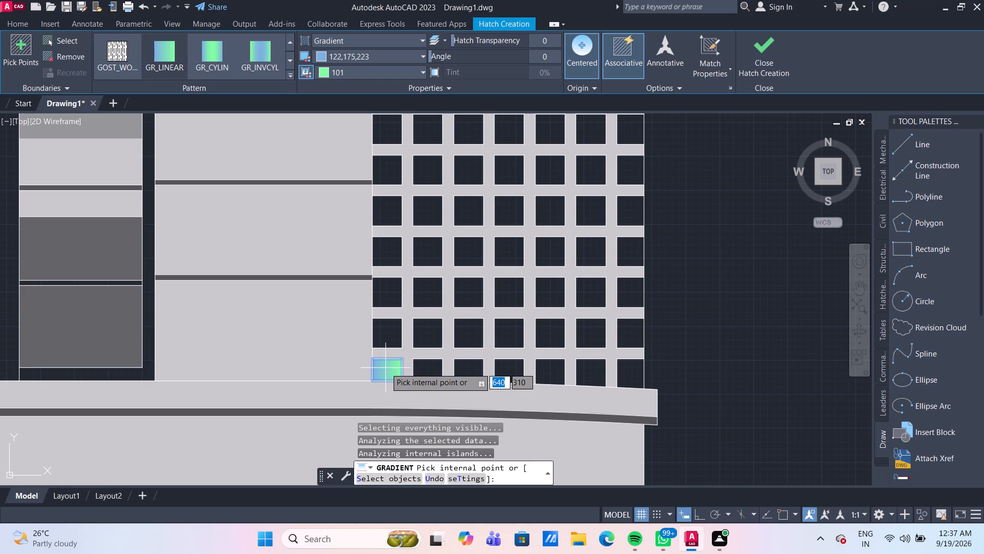
left_click(418, 372)
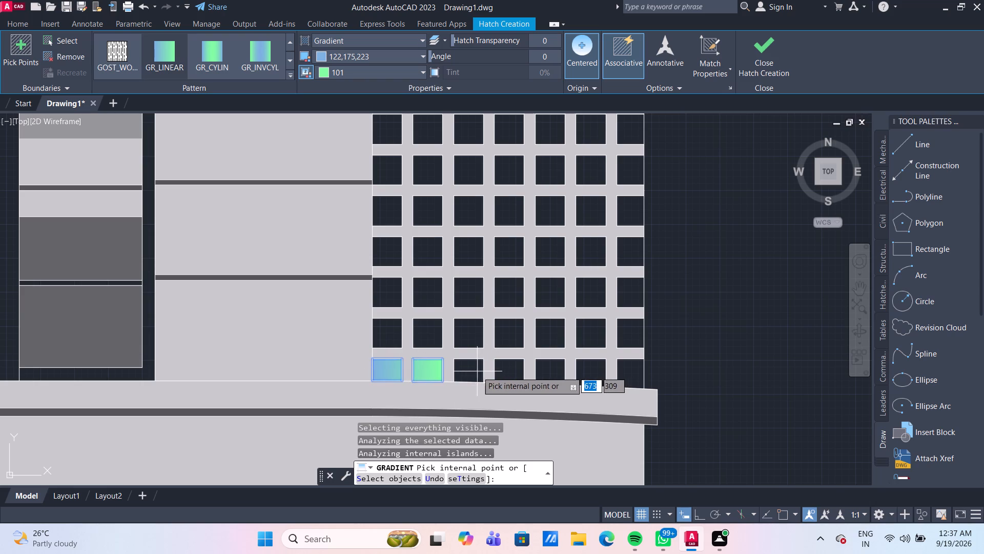
left_click(475, 372)
left_click_drag(509, 375, 517, 375)
left_click_drag(539, 377, 556, 377)
left_click(593, 376)
left_click(621, 377)
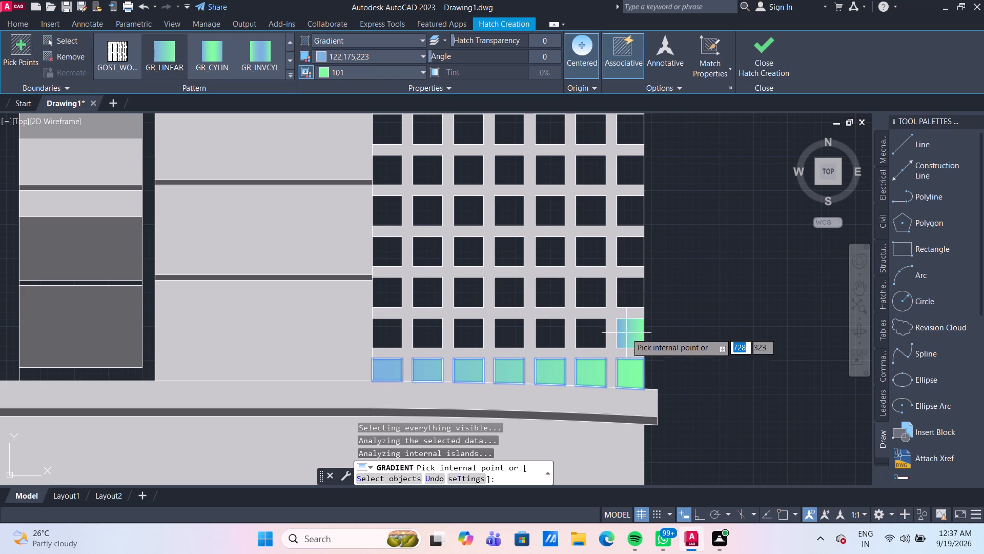
Add all openings in the second and third rows from the bottom of the upper-floor lattice to the gradient fill.
left_click(626, 333)
left_click(592, 332)
left_click(555, 335)
left_click(517, 339)
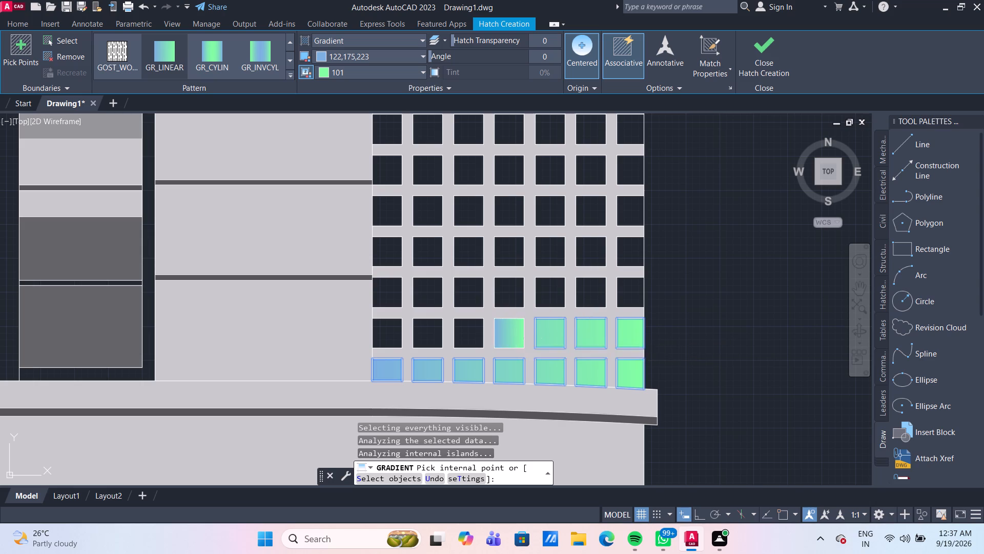
left_click(481, 334)
left_click(436, 337)
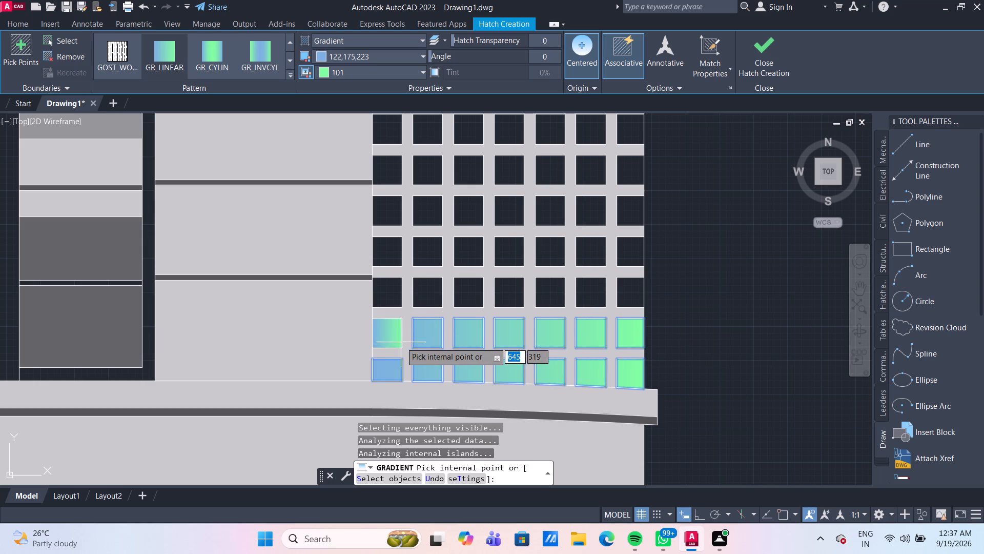
left_click(397, 339)
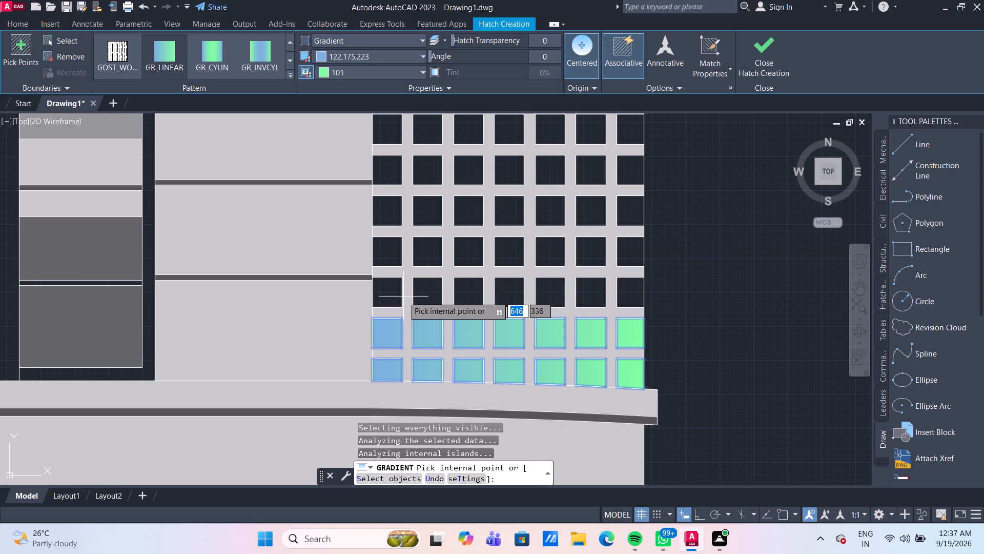
left_click(395, 297)
left_click(415, 296)
left_click(476, 292)
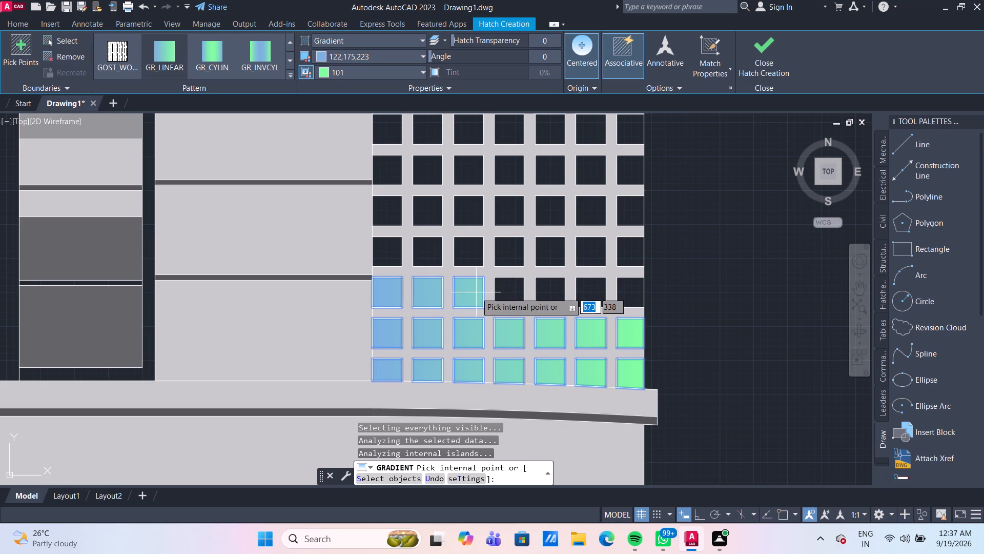
left_click(507, 295)
left_click(546, 295)
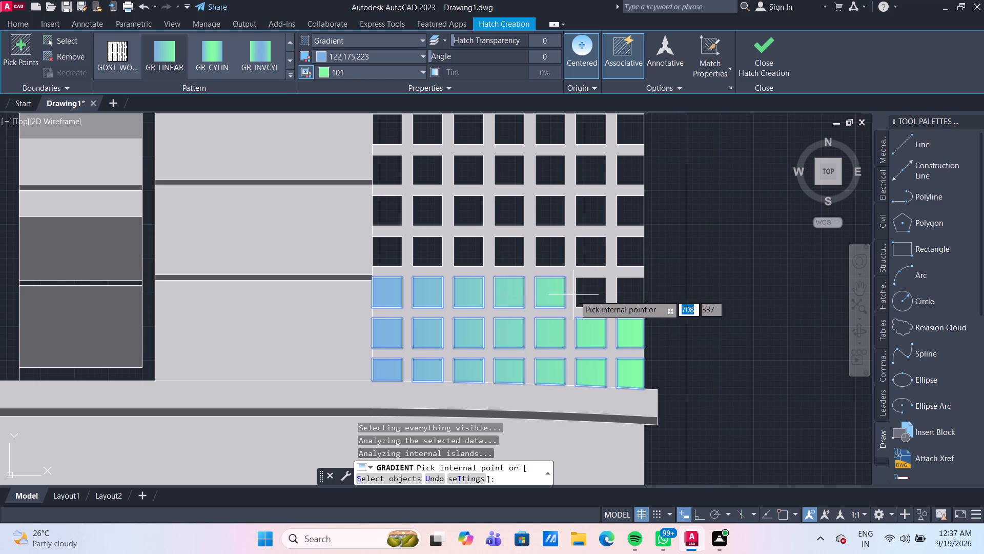
left_click(589, 299)
left_click(629, 297)
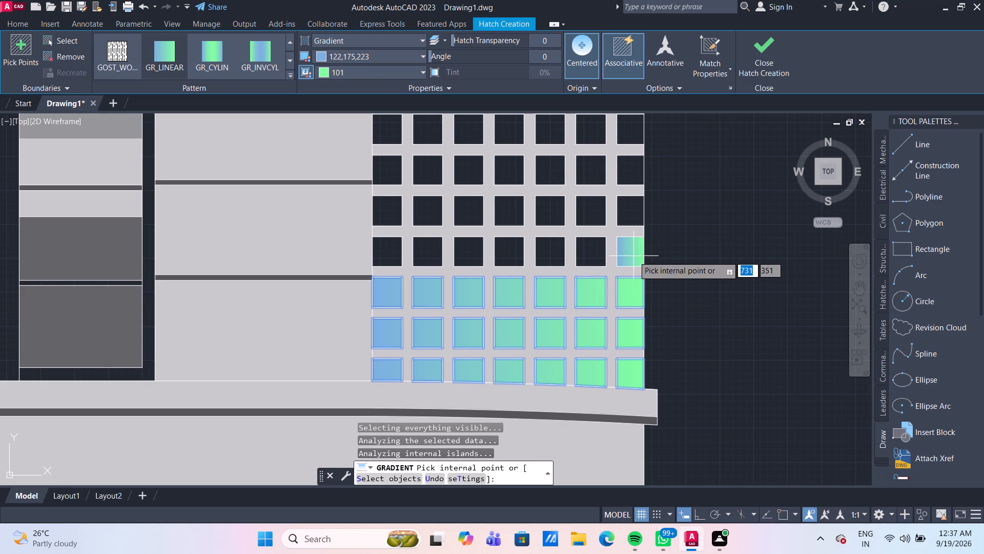
Add all openings in the fourth and fifth rows from the bottom of the upper-floor lattice to the gradient fill.
left_click(633, 256)
left_click(581, 248)
left_click(547, 252)
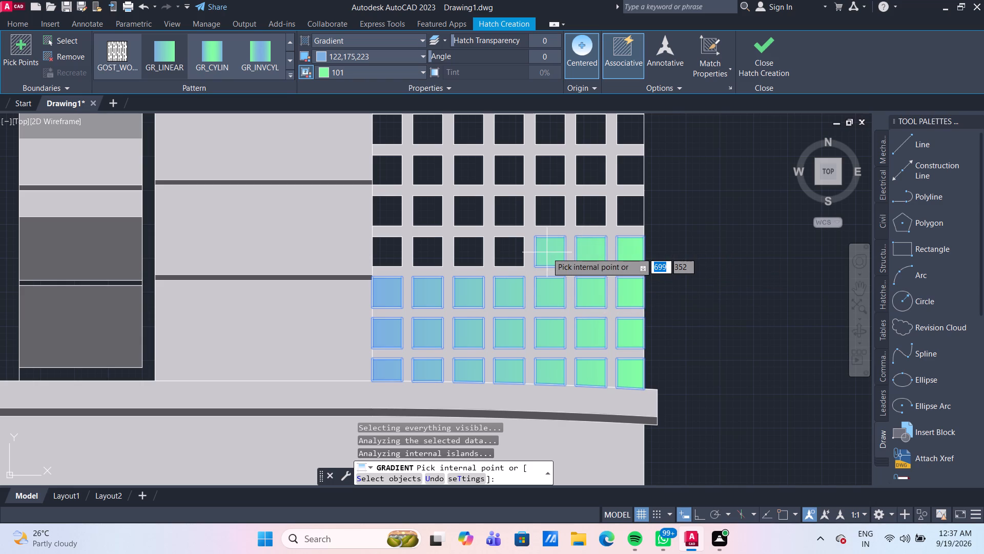
left_click(512, 254)
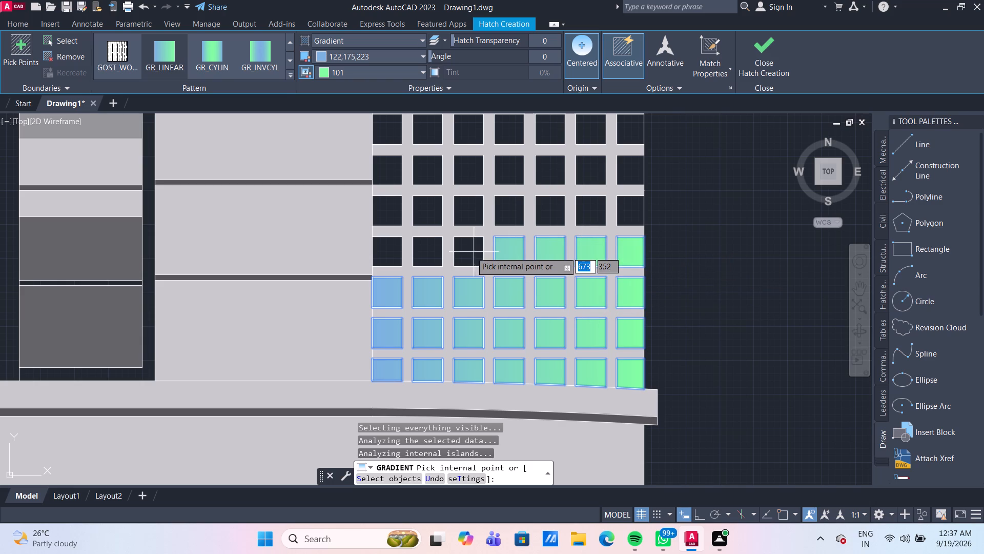
left_click(468, 252)
left_click(432, 251)
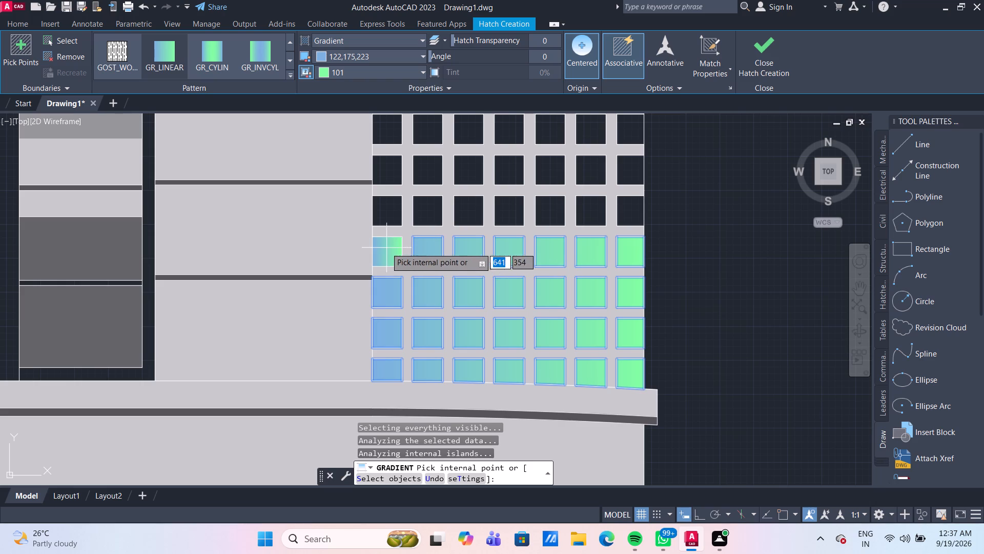
left_click(384, 248)
left_click(381, 220)
left_click(420, 212)
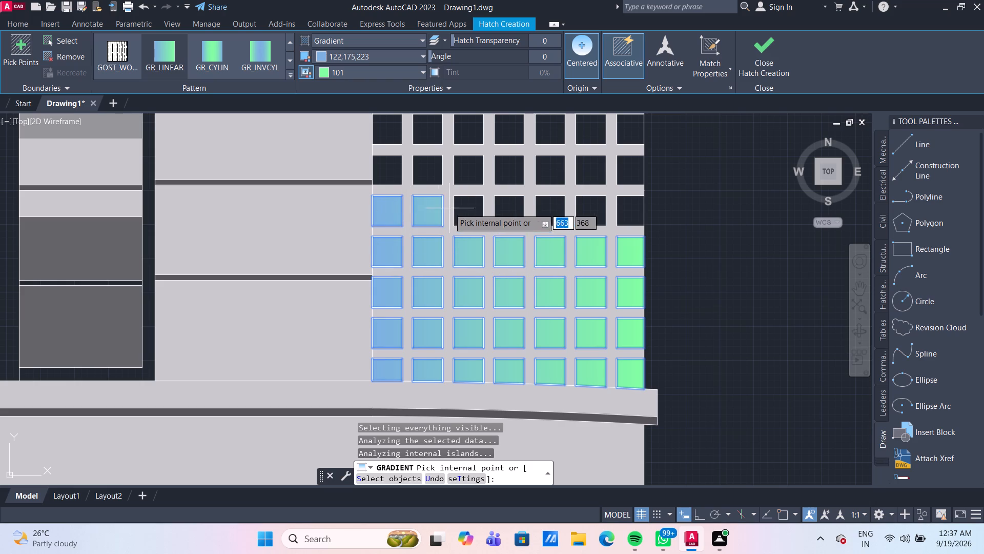
left_click(462, 211)
left_click(500, 211)
left_click_drag(543, 208, 547, 208)
left_click(587, 210)
left_click(627, 215)
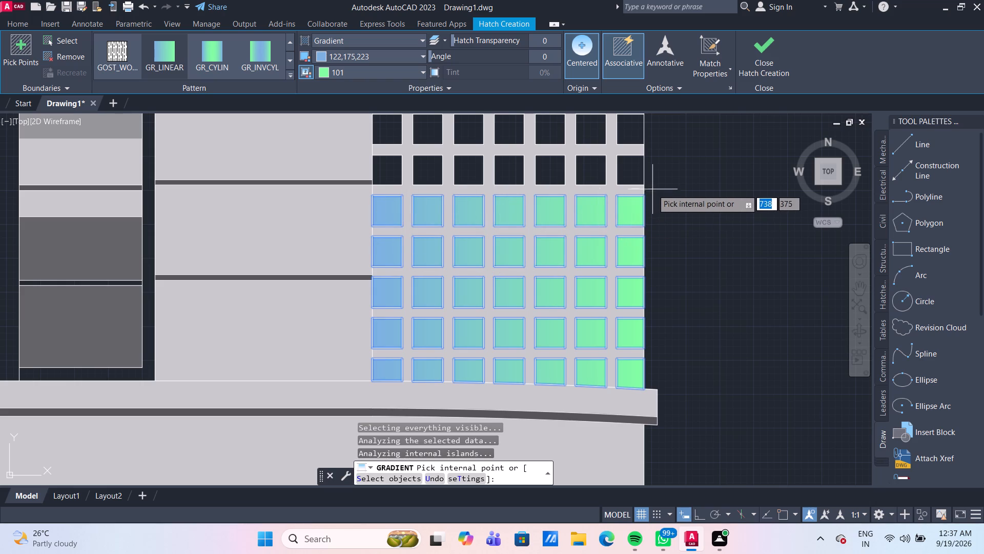
Add the top three openings of the four leftmost columns in the upper-floor lattice to the gradient fill.
middle_click_drag(654, 196, 641, 314)
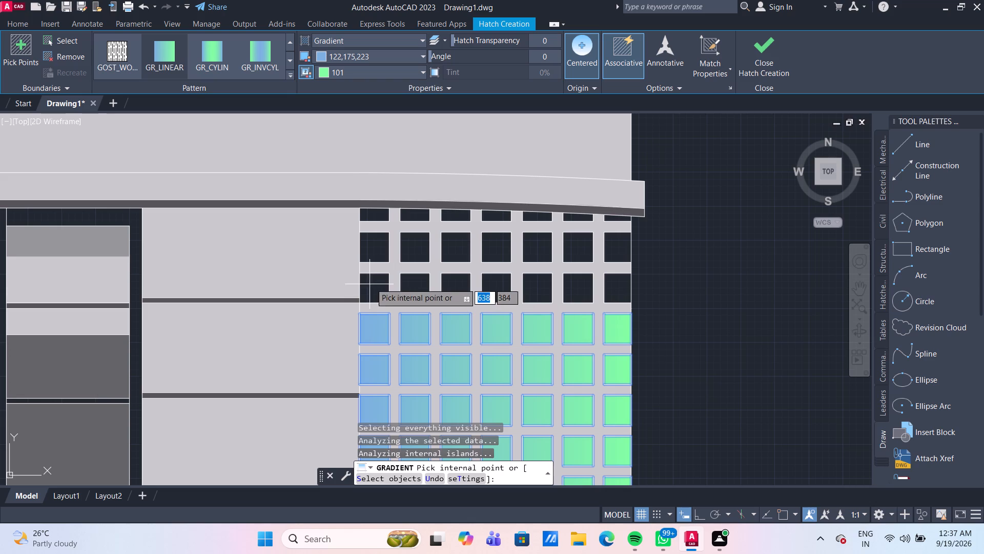
left_click(372, 281)
left_click(373, 245)
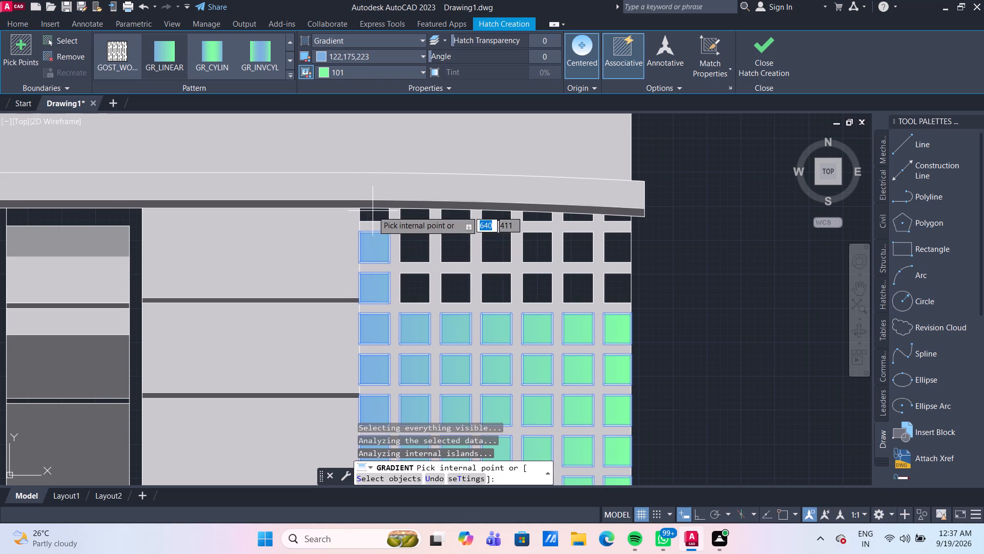
left_click(373, 211)
left_click(413, 214)
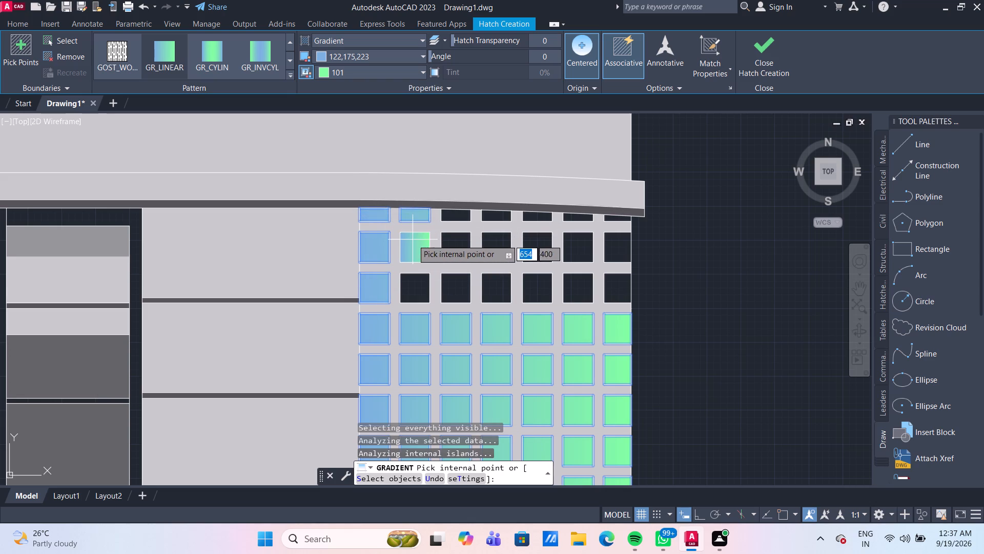
left_click(413, 242)
left_click(418, 280)
left_click(456, 285)
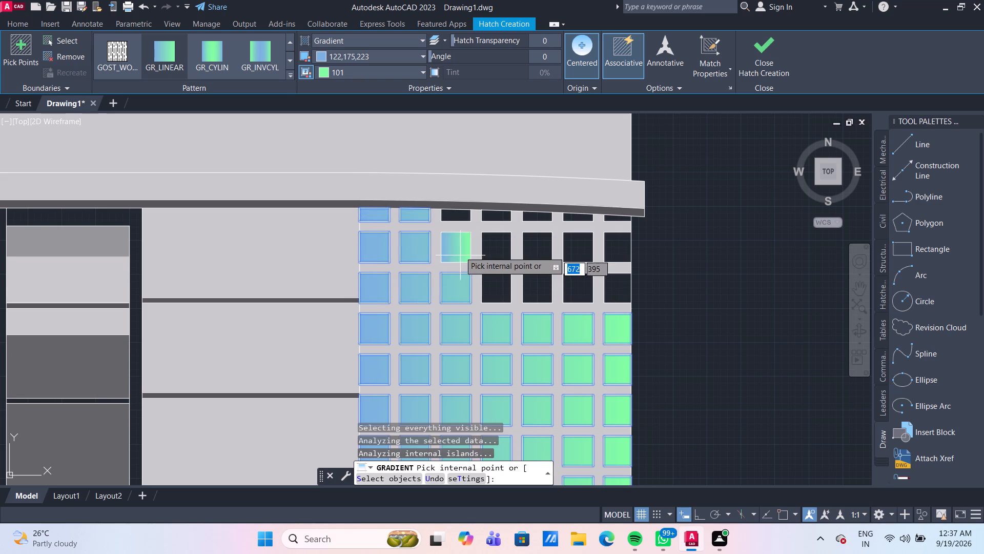
left_click(460, 251)
left_click(455, 212)
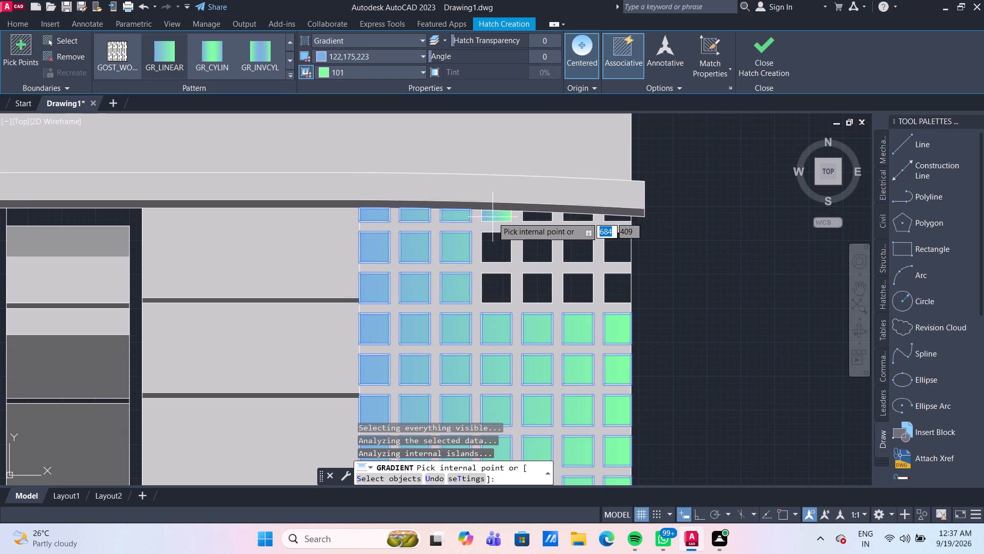
left_click(493, 217)
left_click_drag(496, 244, 496, 250)
left_click(497, 283)
Add the top three openings of the three rightmost columns in the upper-floor lattice and finish the gradient hatch.
left_click(542, 286)
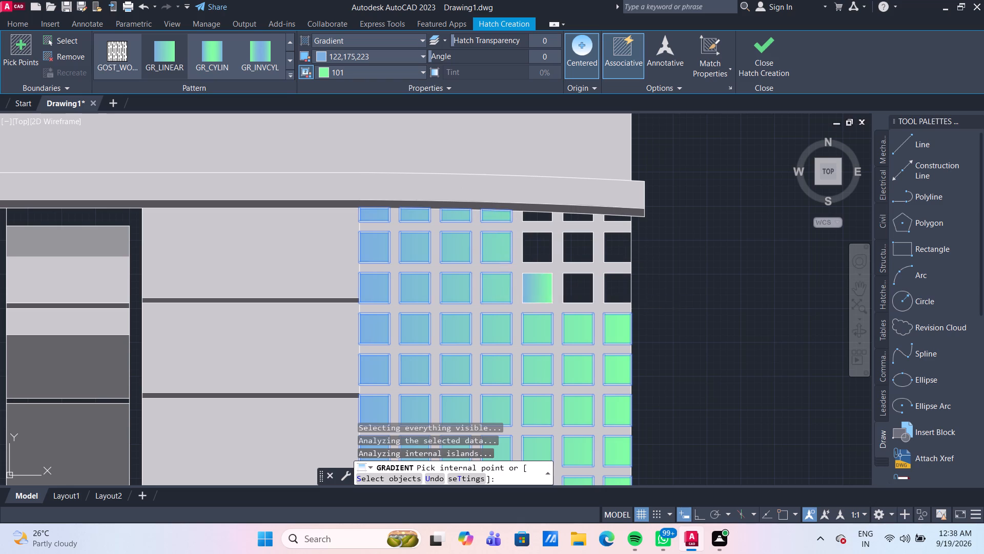
left_click_drag(568, 286, 580, 288)
left_click(608, 291)
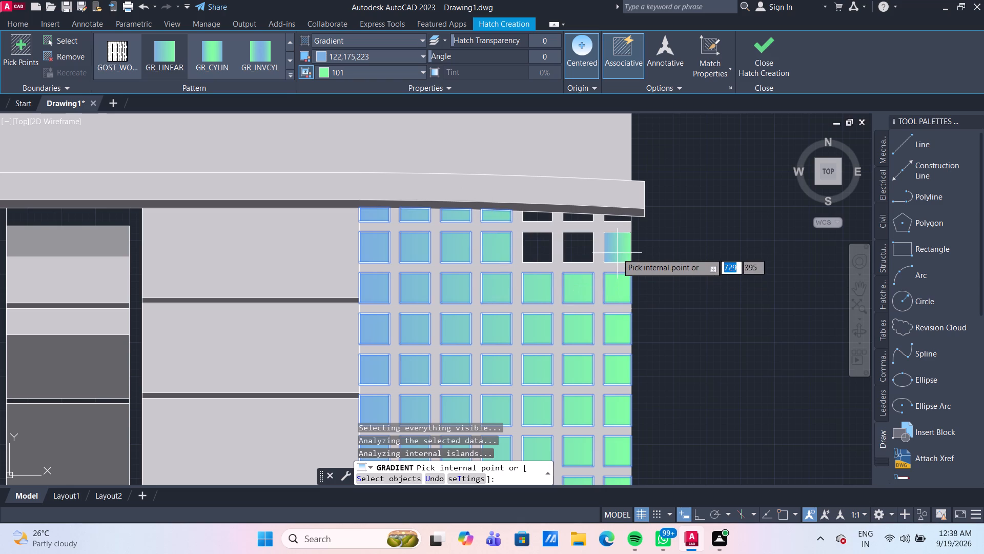
left_click(617, 253)
left_click(567, 252)
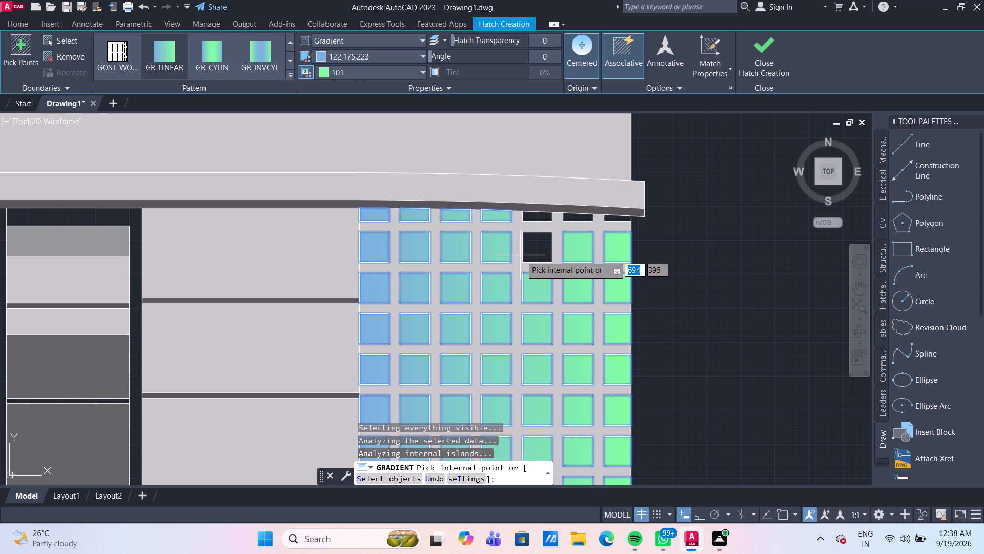
left_click_drag(529, 253, 529, 249)
left_click(531, 218)
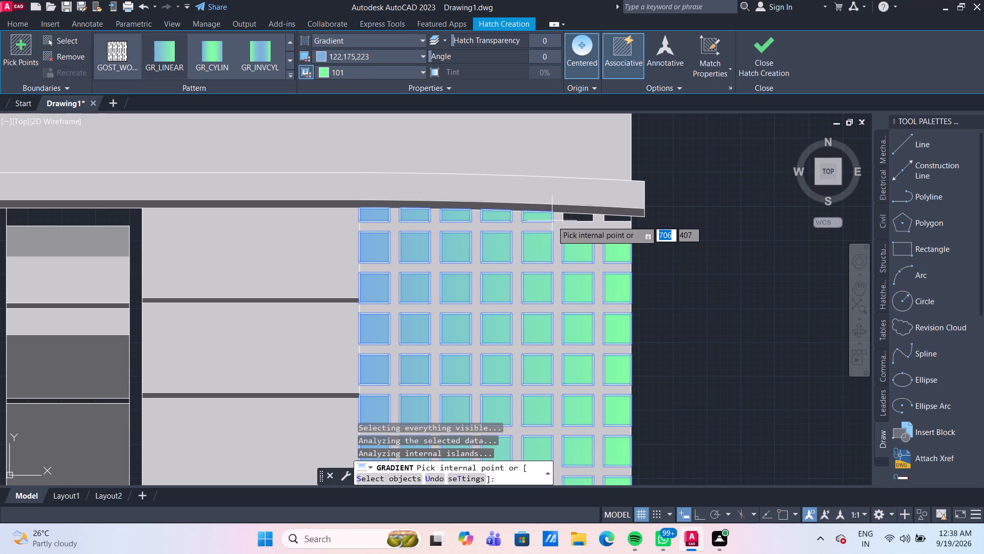
left_click(572, 220)
left_click(618, 220)
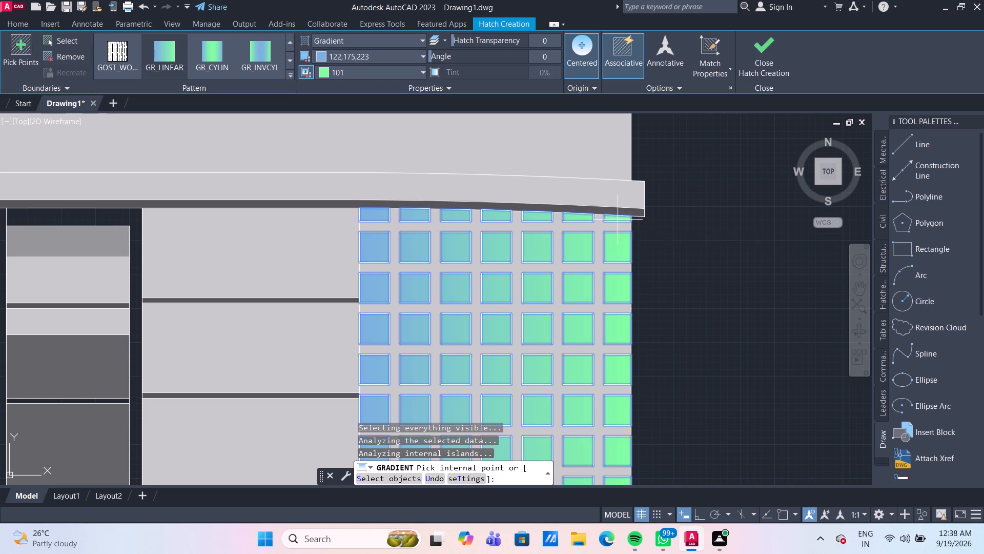
scroll(718, 248, "down", 4)
middle_click_drag(714, 259, 636, 245)
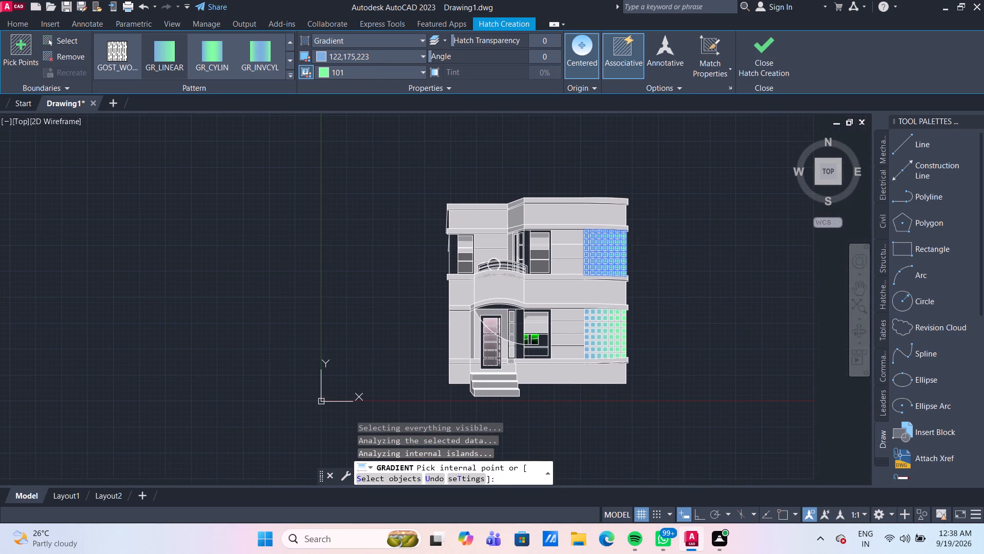
key("Return")
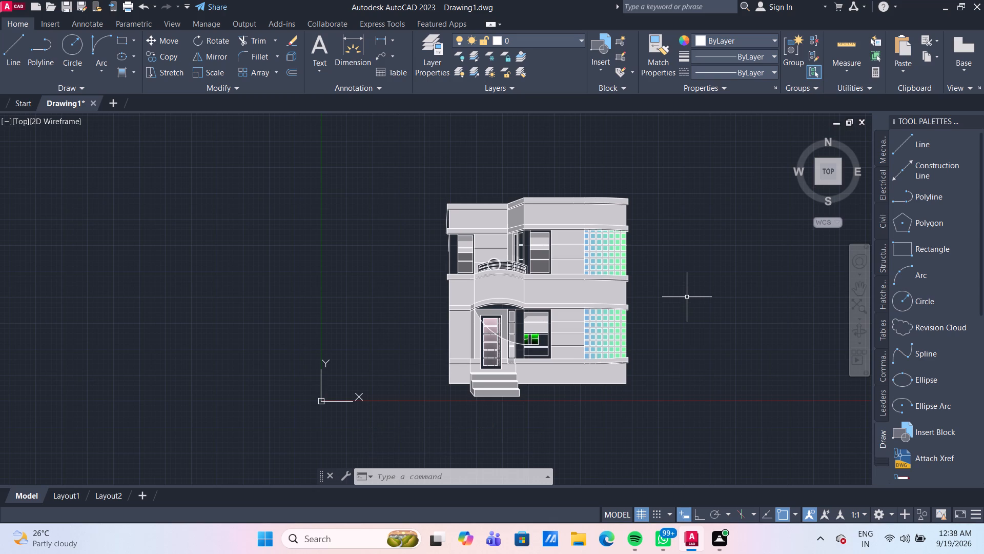
Set the second gradient colour of the ground-floor lattice fill to index colour 103.
scroll(628, 359, "up", 1)
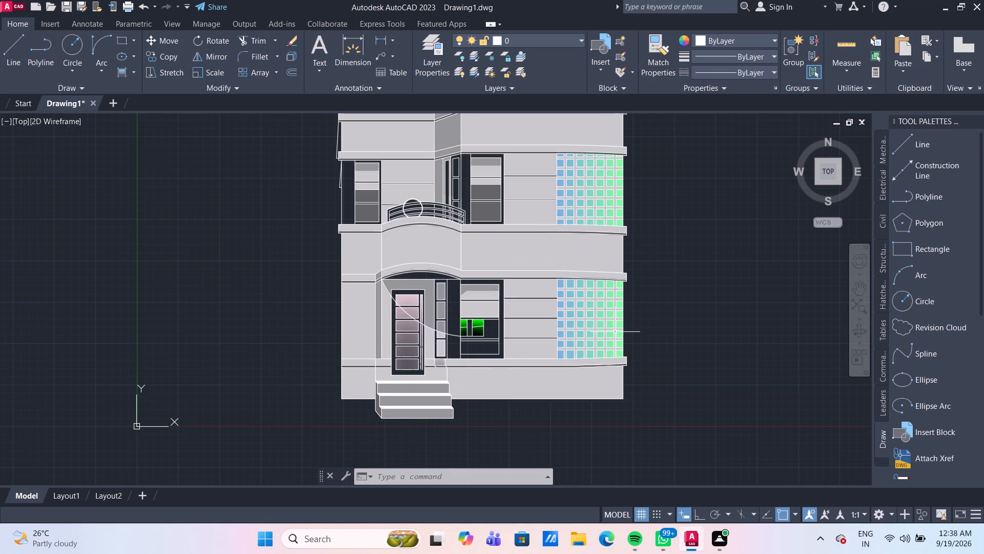
left_click(621, 325)
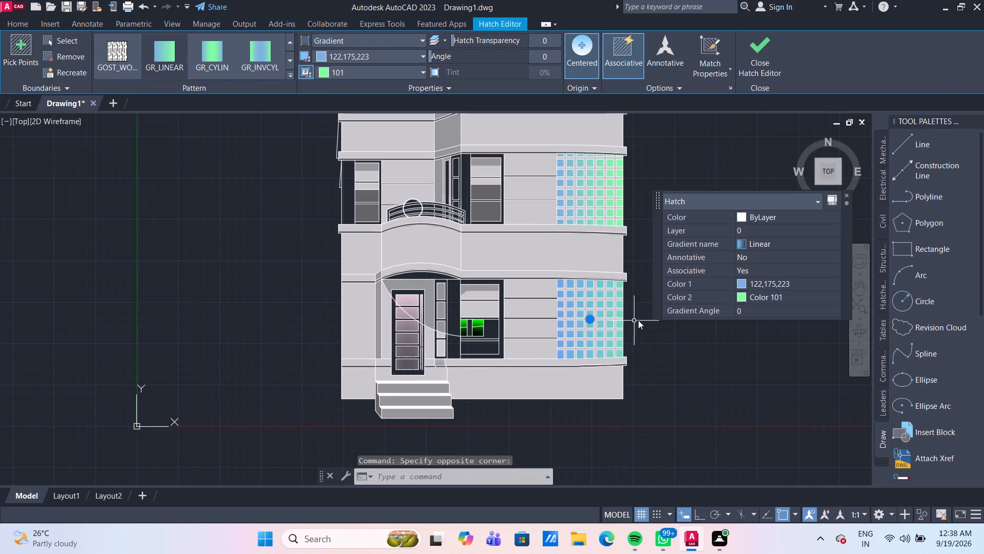
left_click(772, 296)
left_click(772, 296)
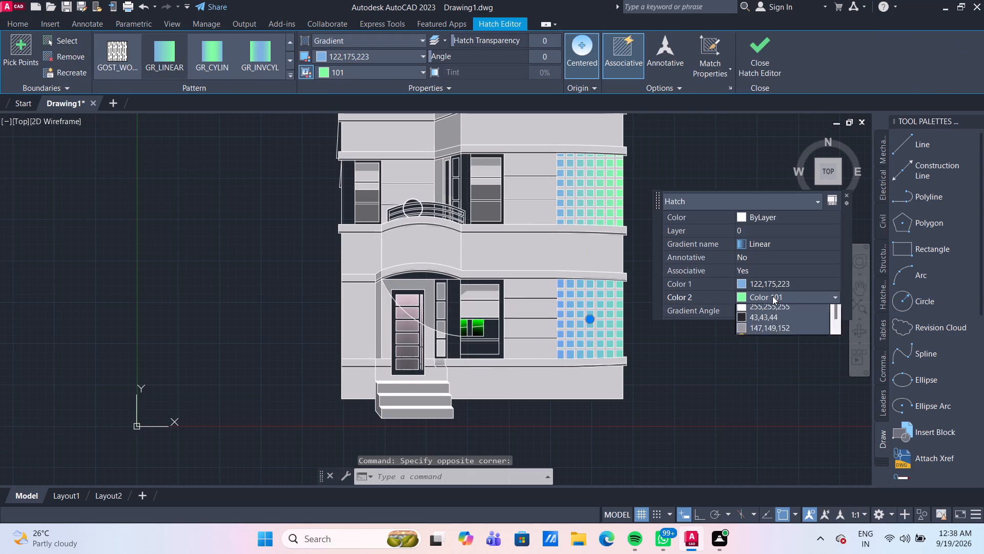
scroll(769, 344, "down", 7)
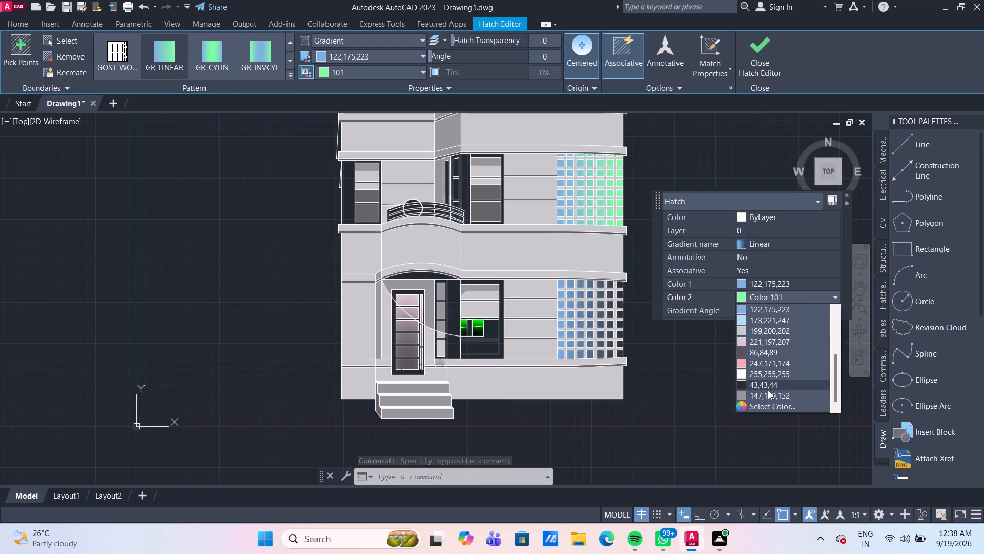
scroll(767, 398, "down", 2)
left_click(766, 405)
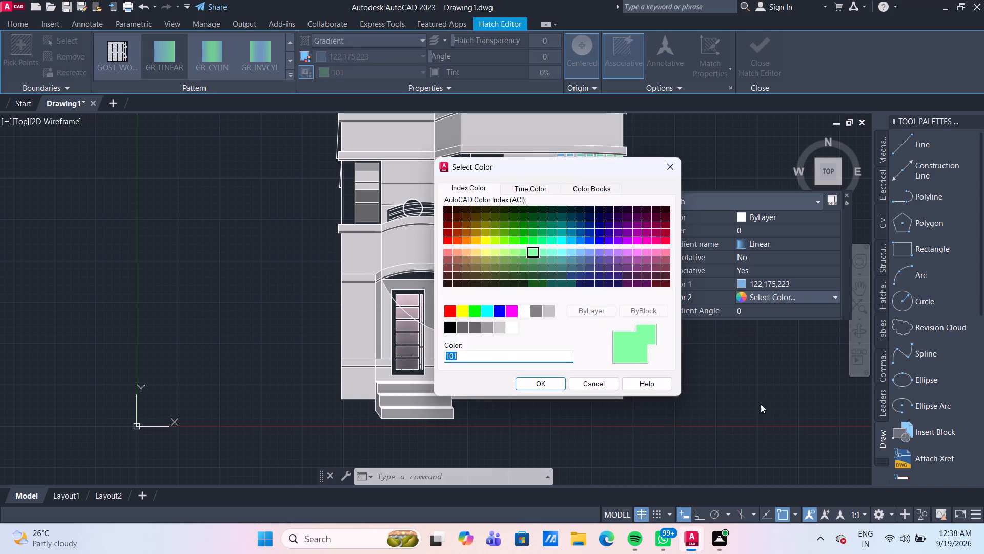
left_click(532, 261)
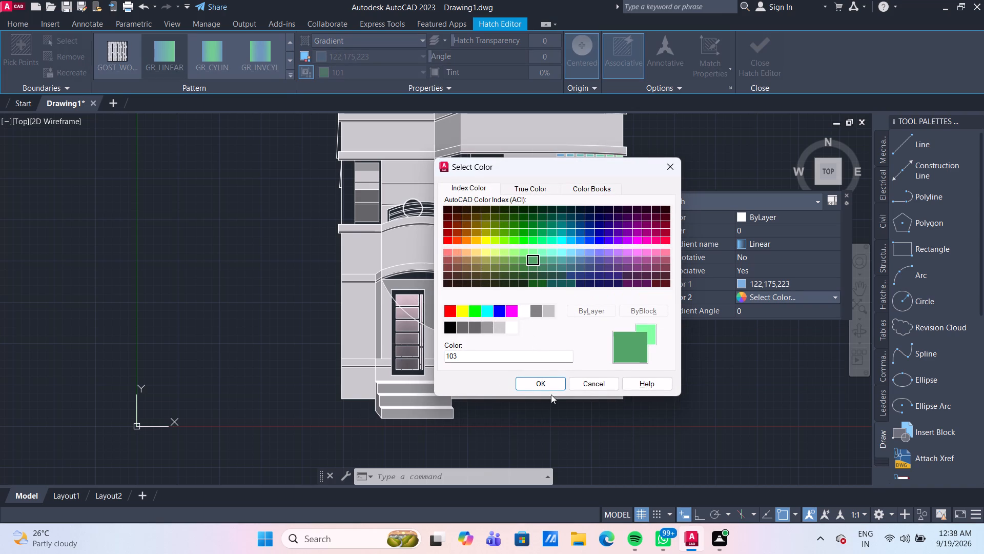
left_click(549, 383)
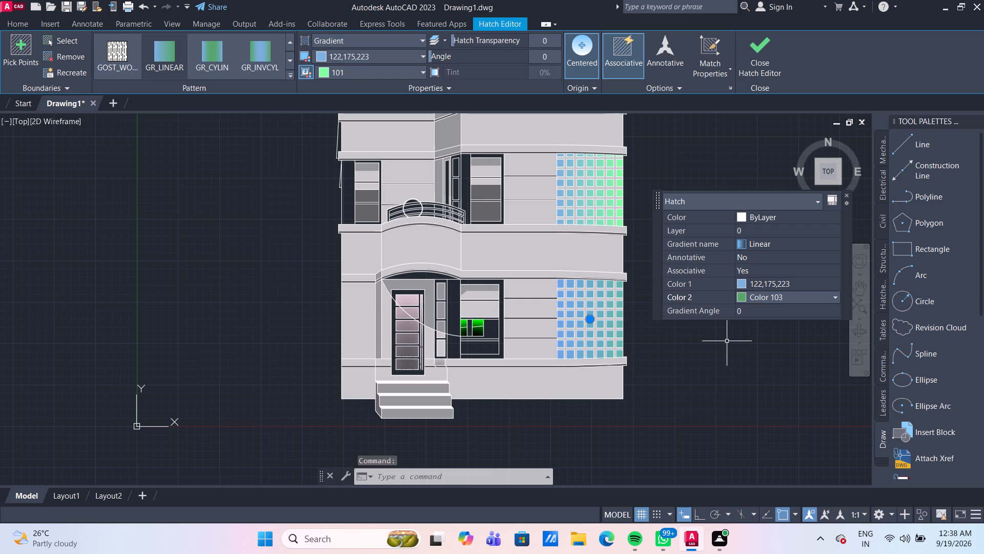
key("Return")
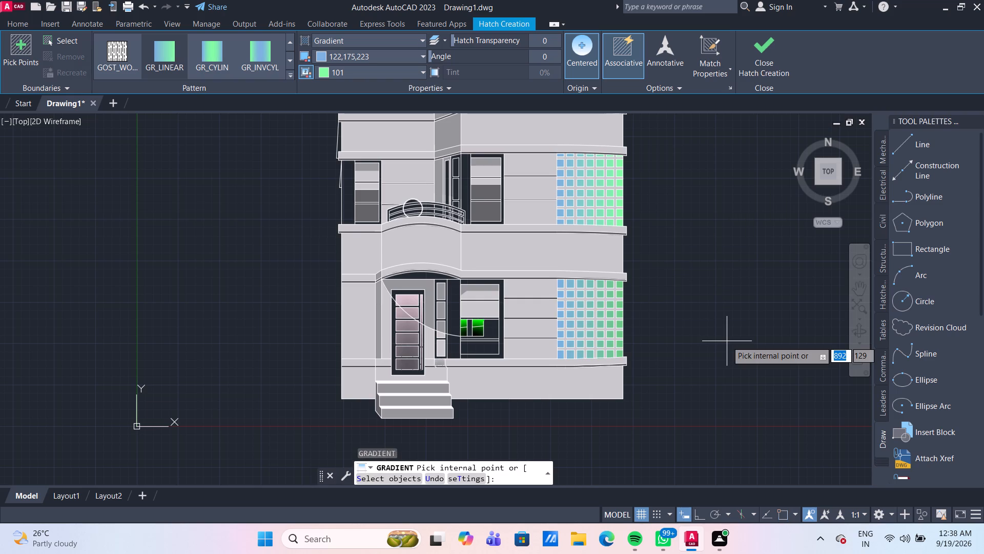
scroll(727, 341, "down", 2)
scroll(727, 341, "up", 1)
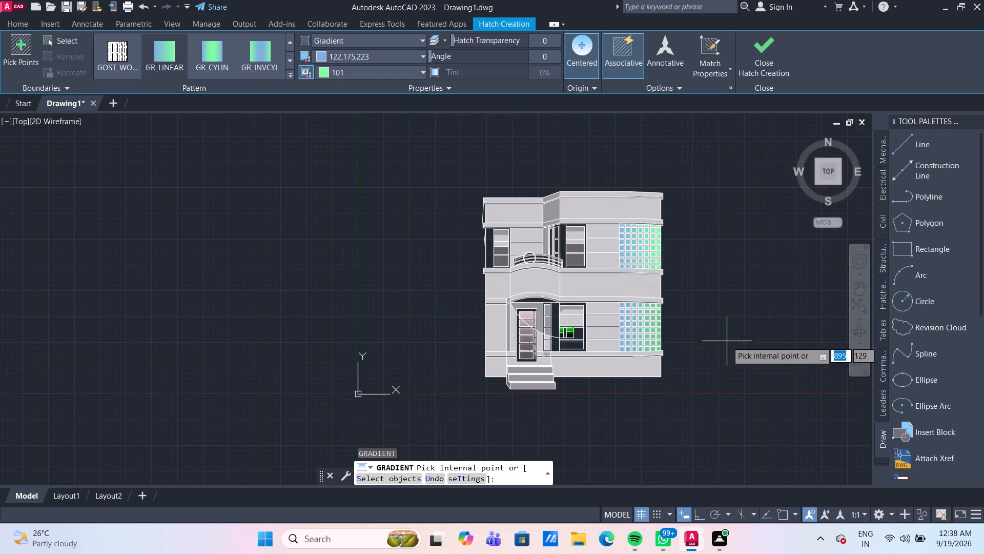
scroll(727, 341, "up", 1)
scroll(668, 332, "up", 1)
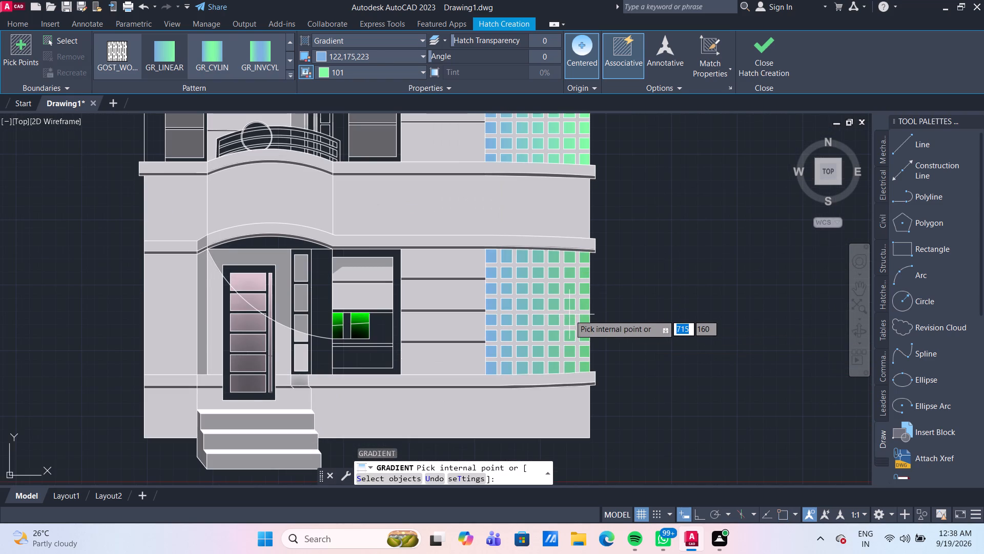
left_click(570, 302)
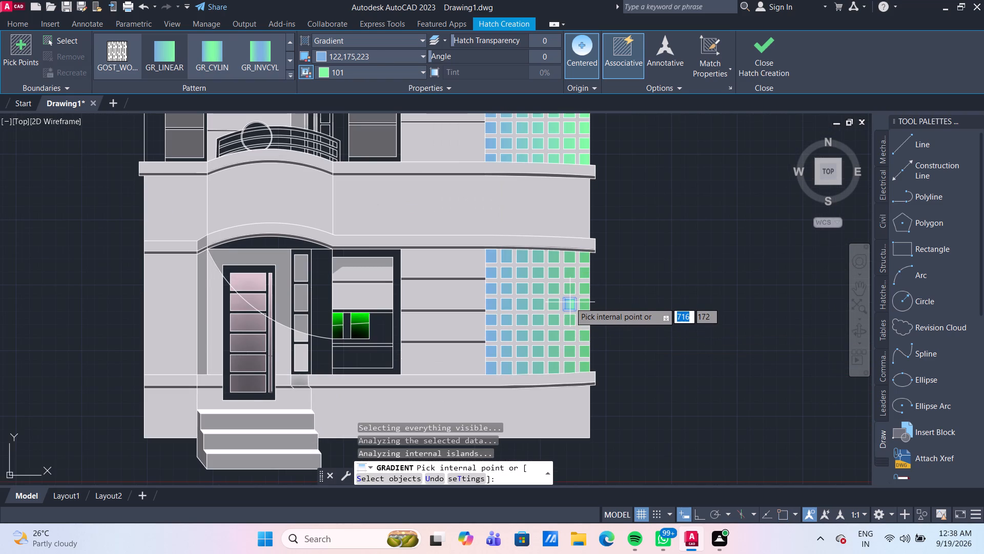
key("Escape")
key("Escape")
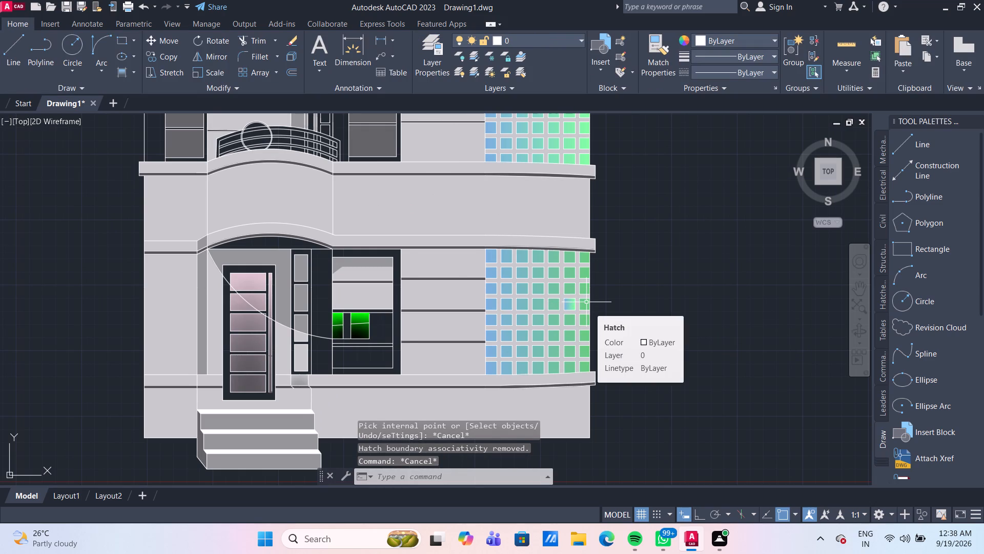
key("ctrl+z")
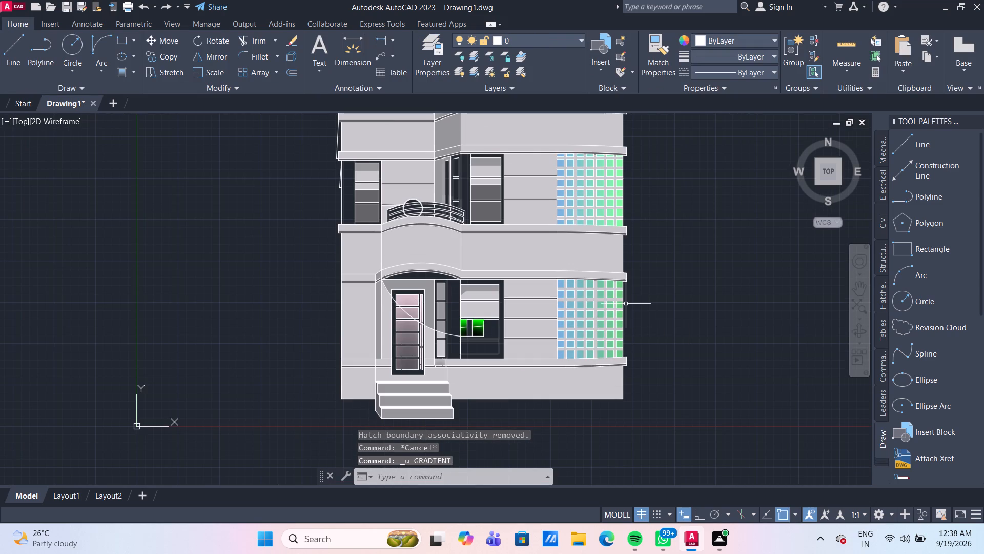
Set the first gradient colour of the ground-floor lattice fill to index colour 142.
left_click(620, 306)
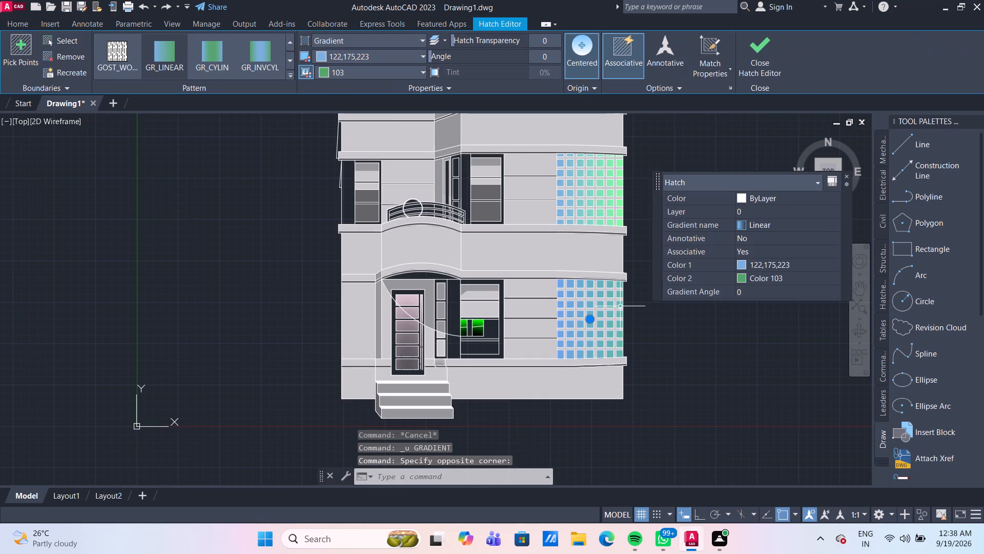
left_click(770, 264)
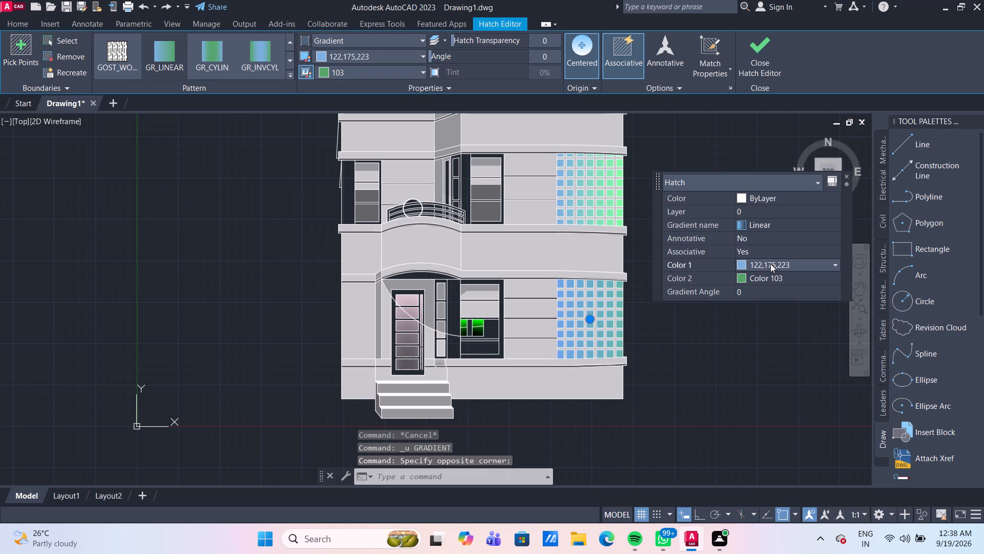
left_click(770, 264)
scroll(770, 264, "down", 6)
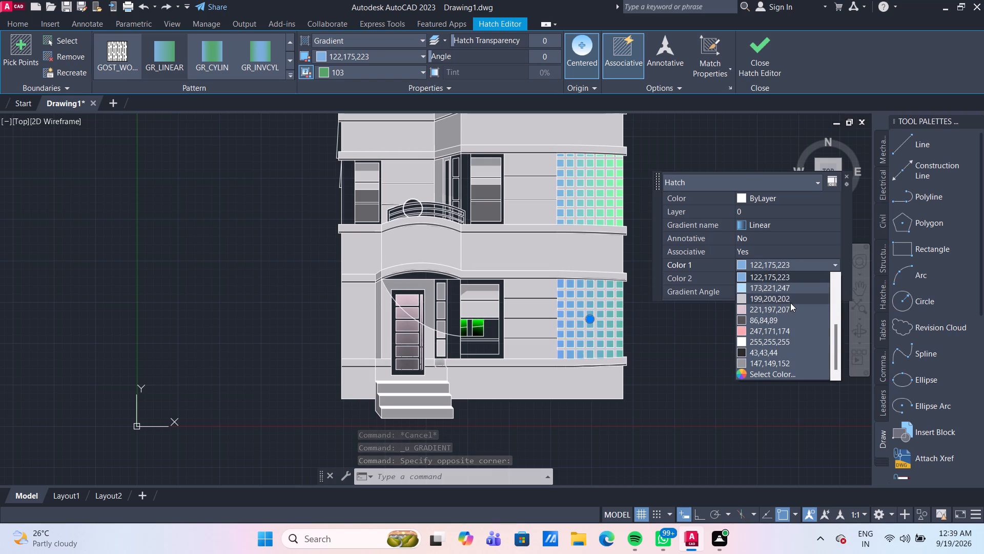
scroll(790, 303, "down", 4)
scroll(783, 355, "down", 3)
left_click(784, 375)
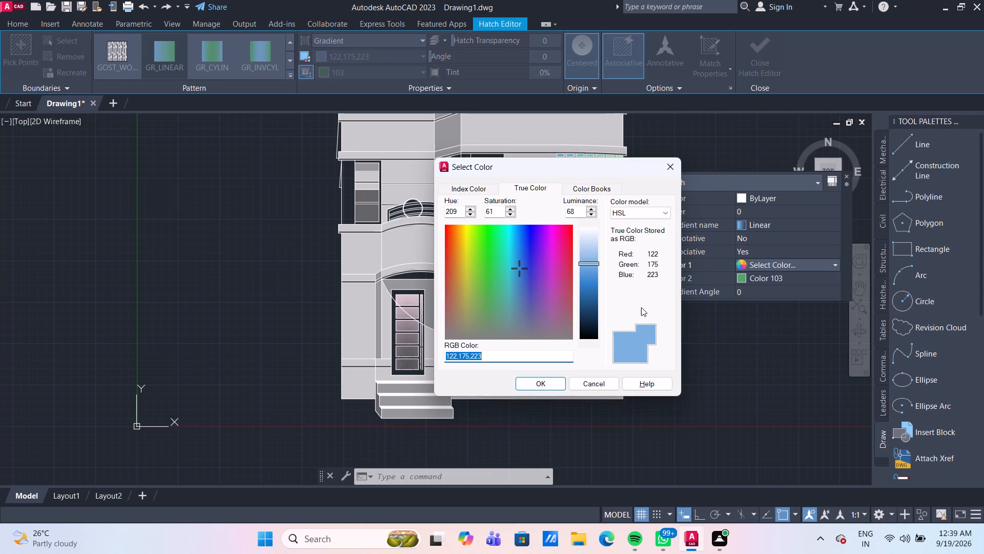
left_click(460, 187)
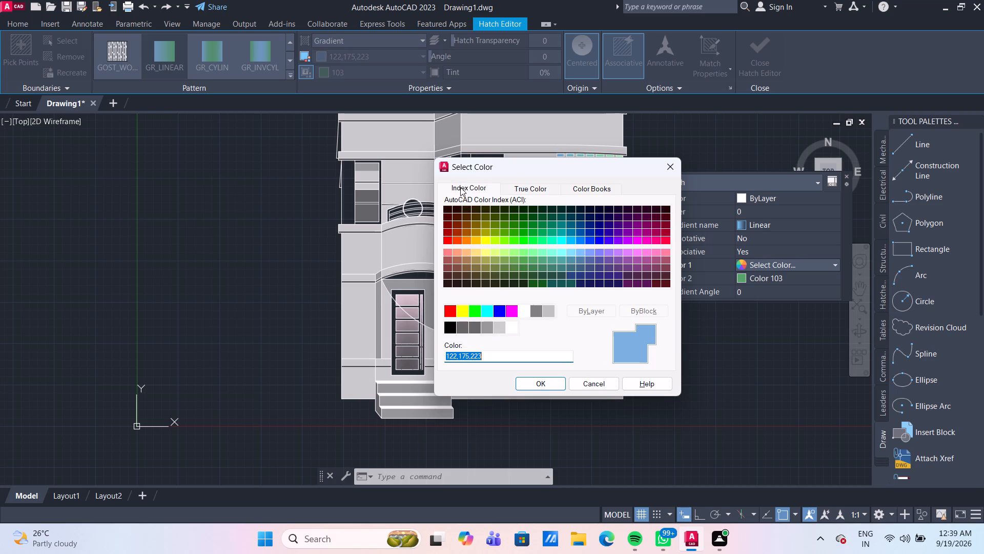
left_click(575, 239)
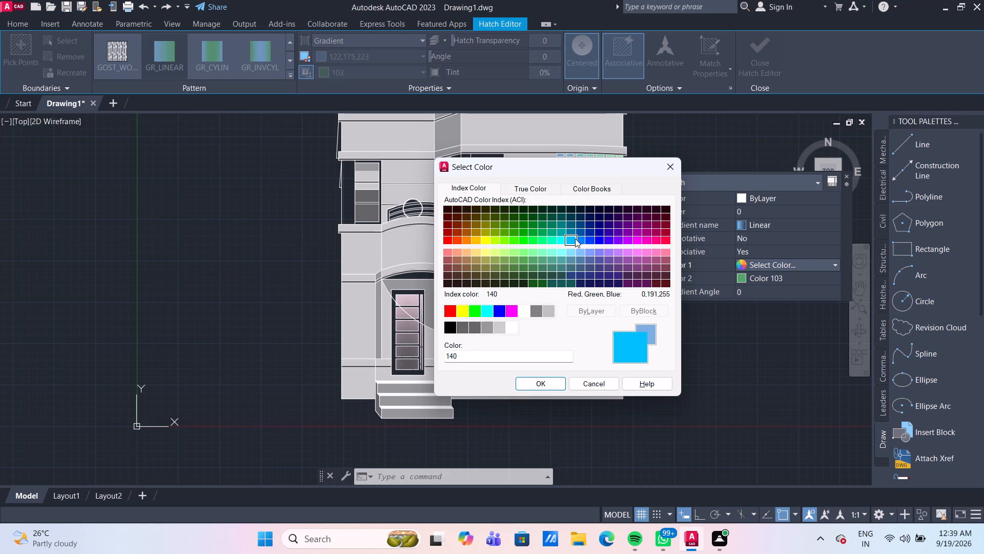
left_click(575, 231)
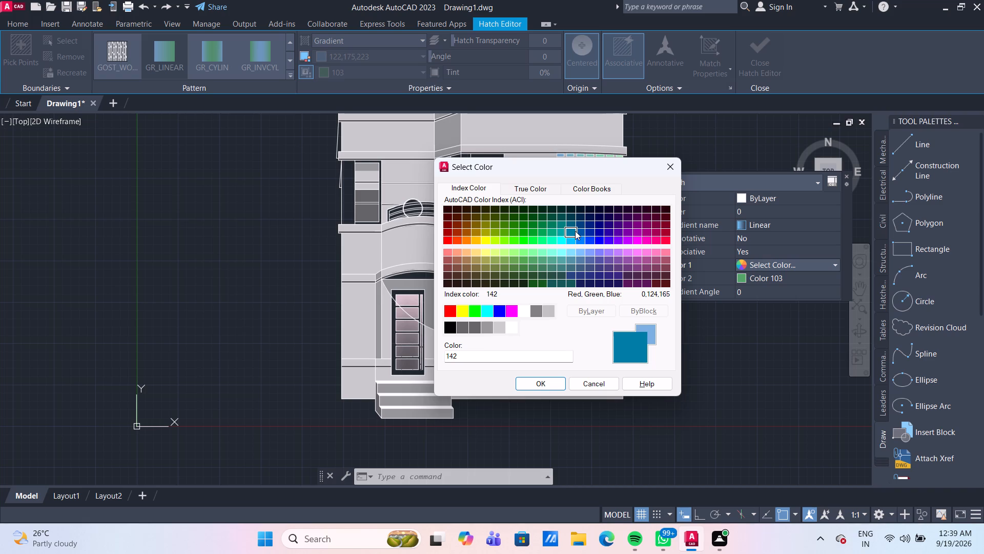
left_click(548, 387)
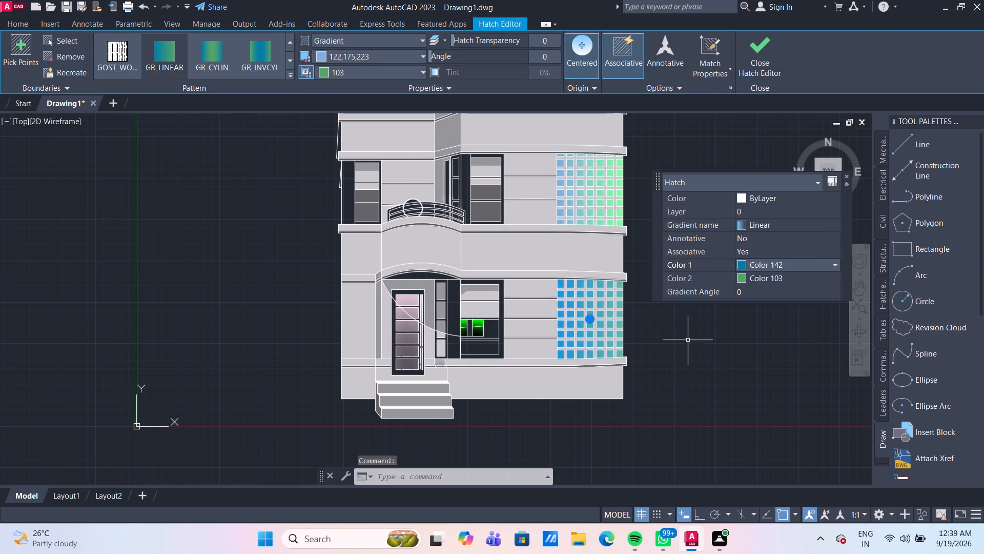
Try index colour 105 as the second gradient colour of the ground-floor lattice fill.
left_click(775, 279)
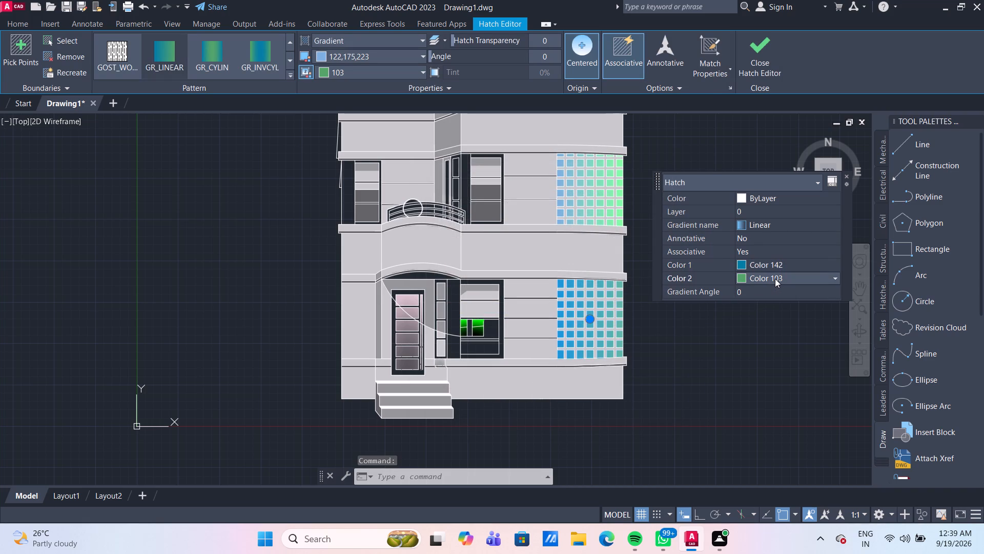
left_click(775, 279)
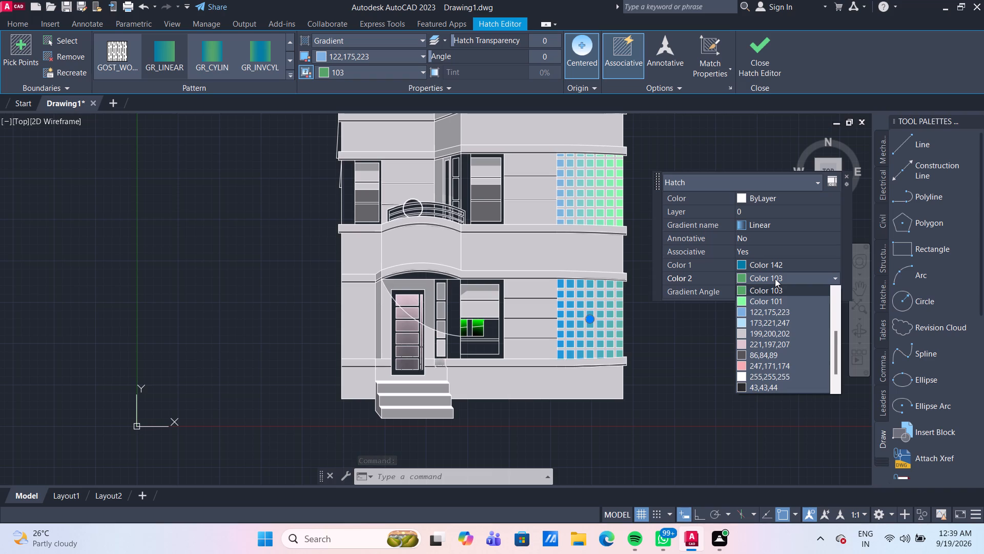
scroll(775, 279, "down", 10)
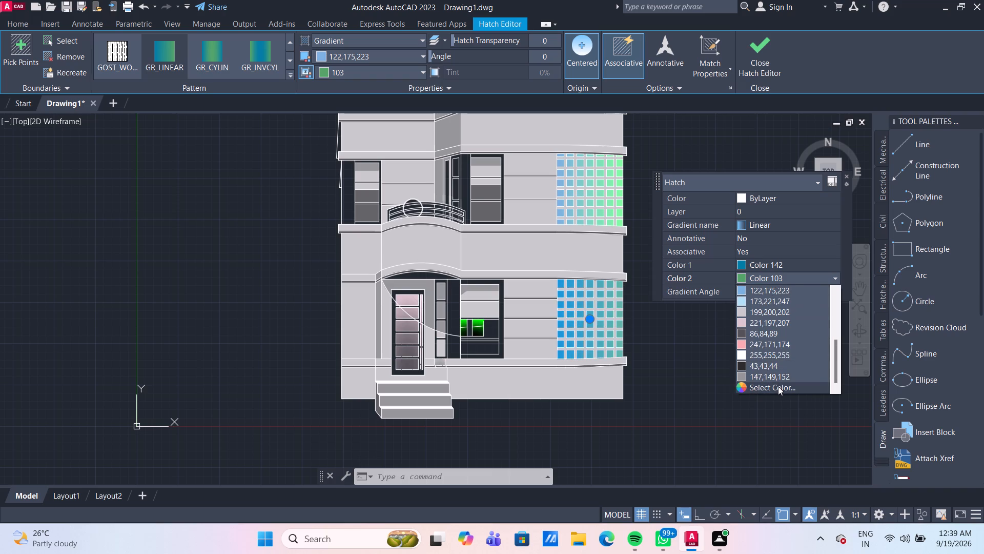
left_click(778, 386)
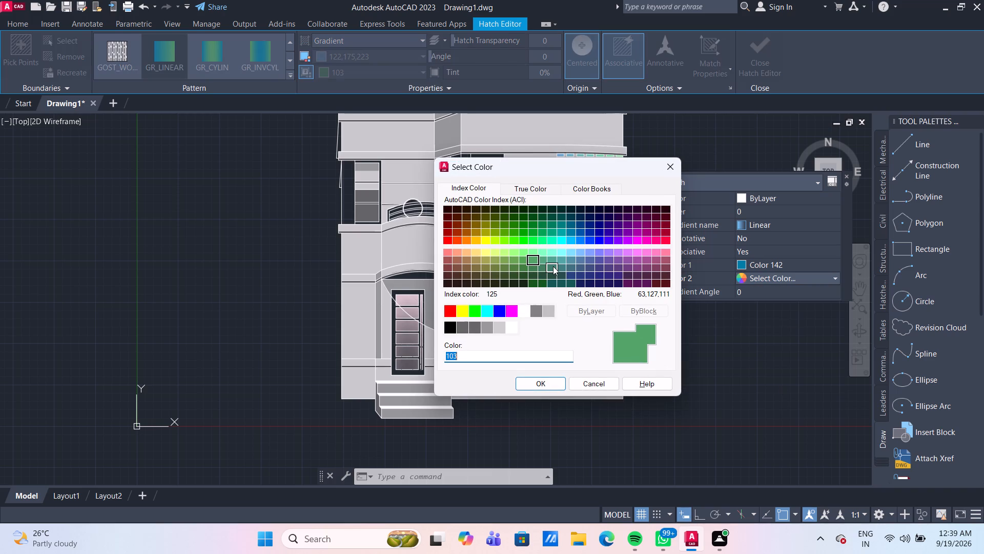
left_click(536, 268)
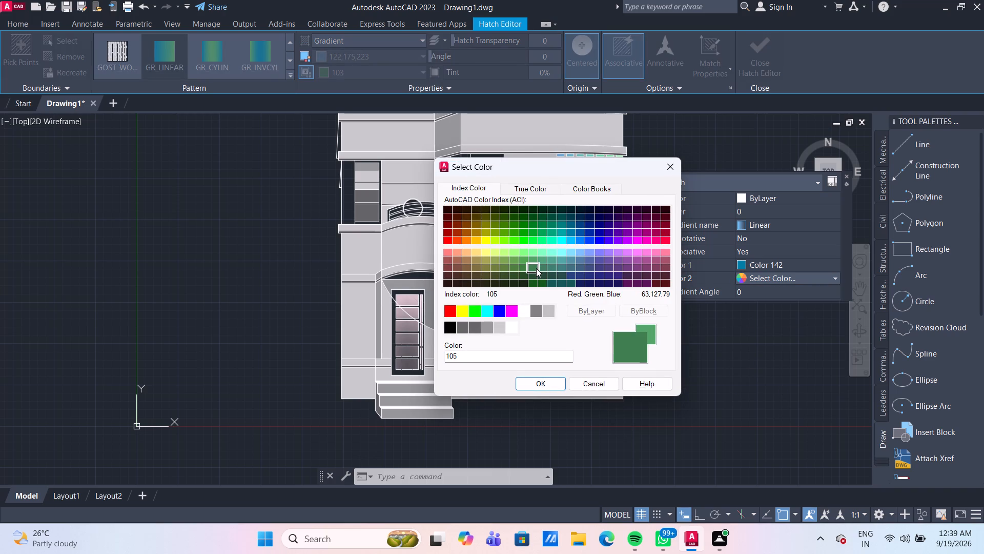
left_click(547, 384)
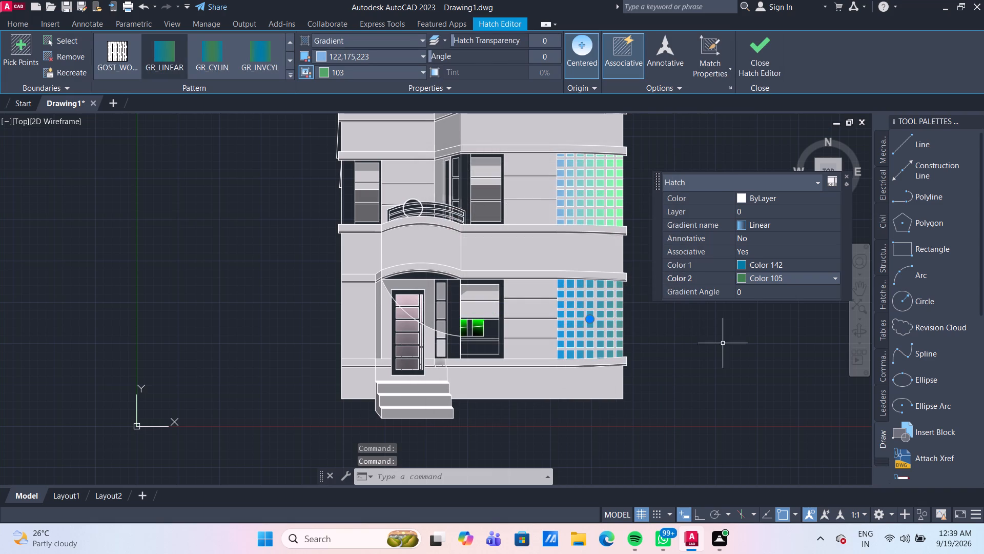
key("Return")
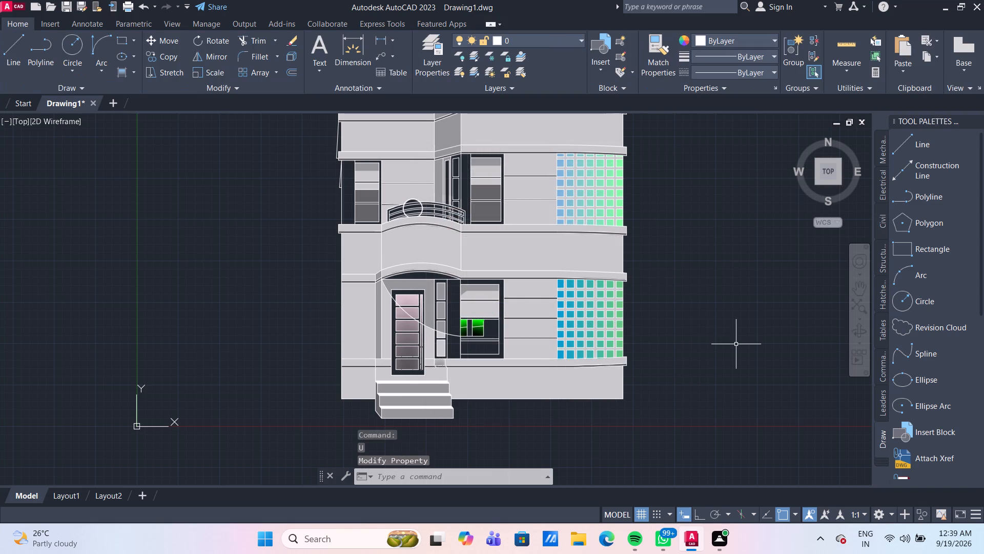
Set the second gradient colour of the upper-floor lattice fill to index colour 105.
scroll(736, 344, "down", 1)
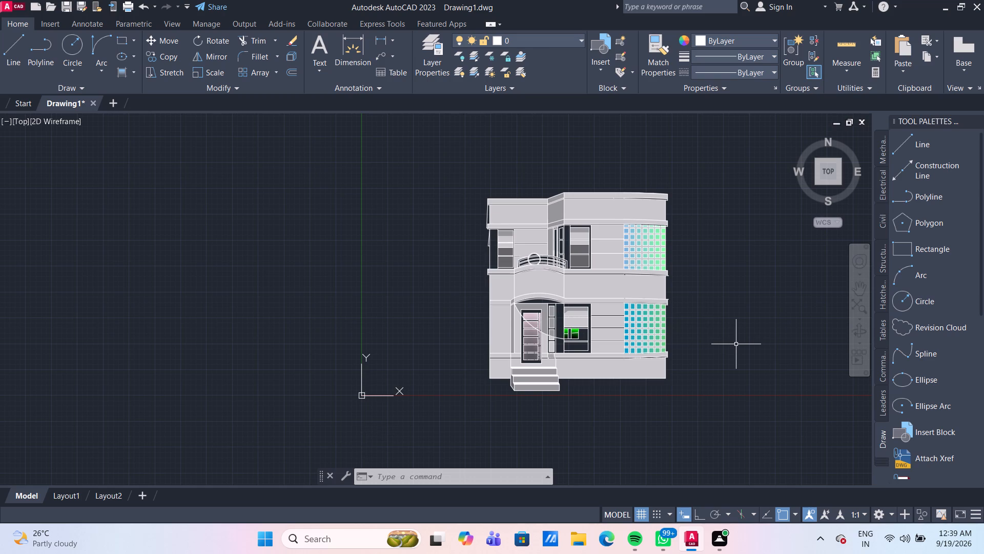
scroll(677, 286, "up", 2)
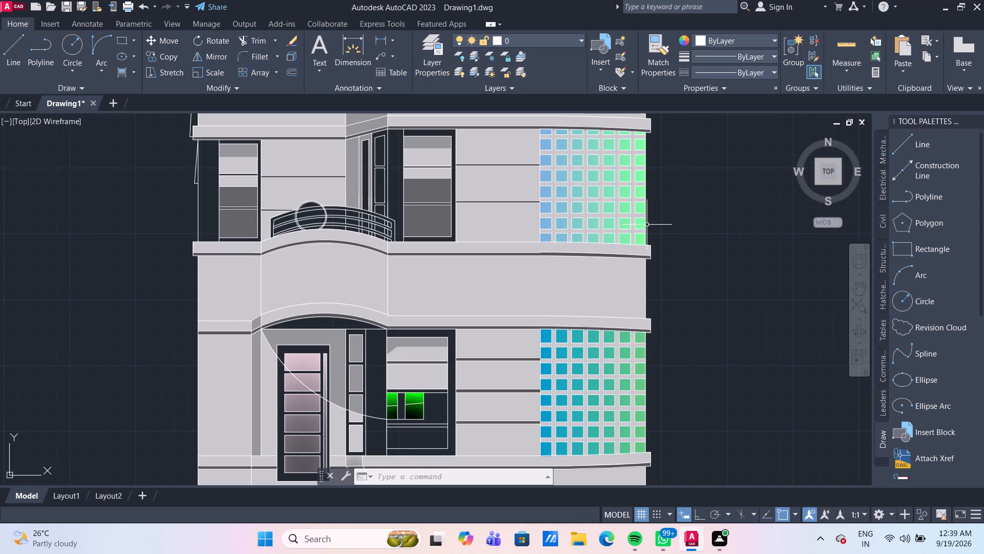
left_click(639, 225)
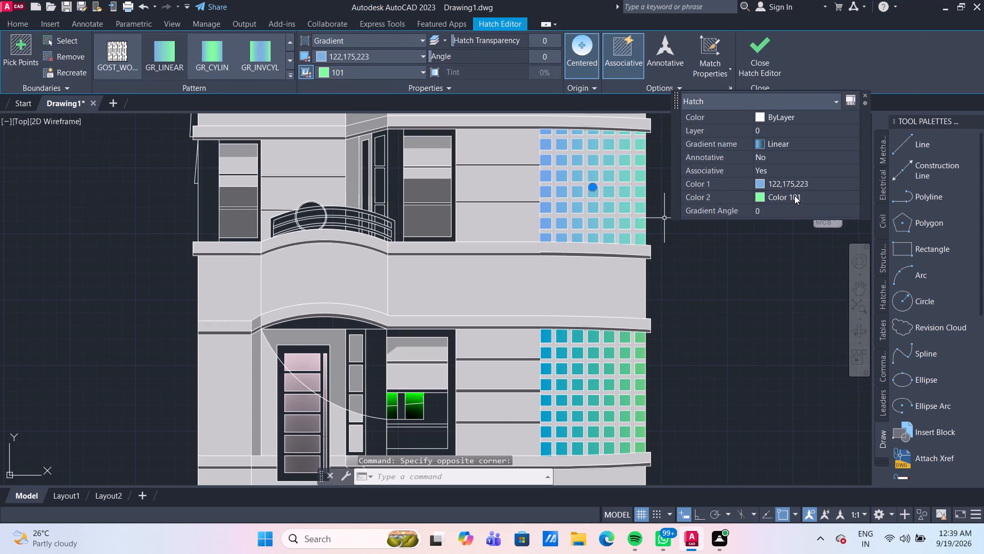
left_click(794, 196)
left_click(794, 196)
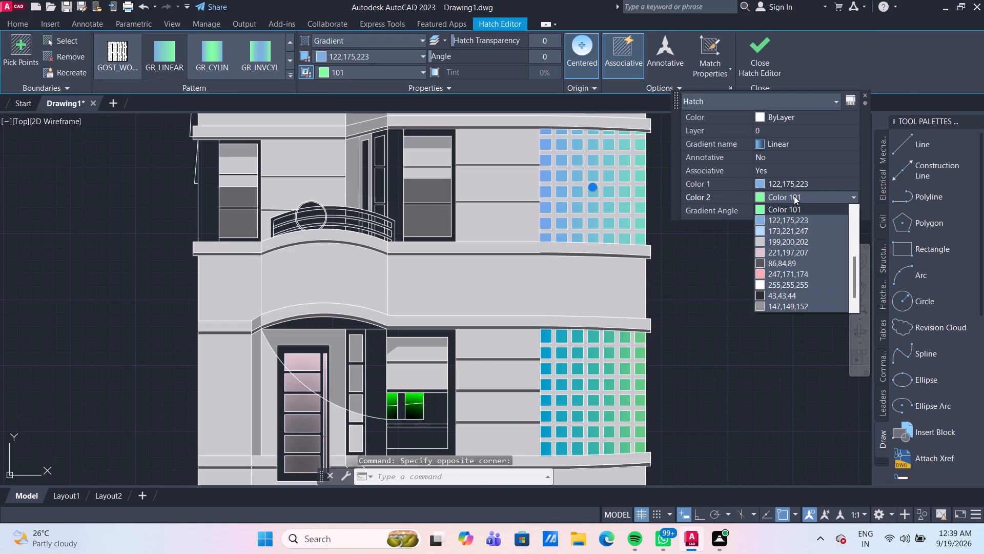
scroll(794, 196, "down", 6)
scroll(796, 227, "up", 6)
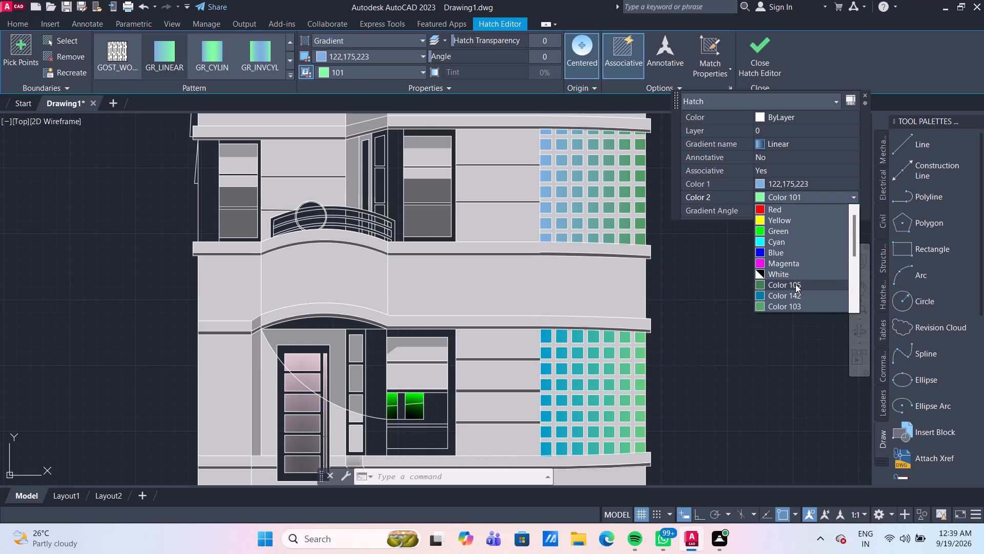
left_click(795, 284)
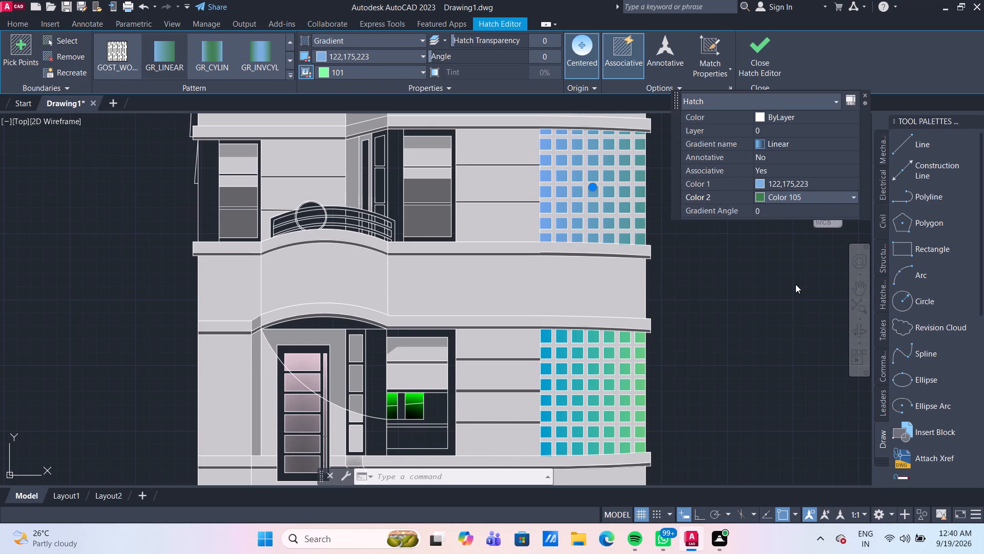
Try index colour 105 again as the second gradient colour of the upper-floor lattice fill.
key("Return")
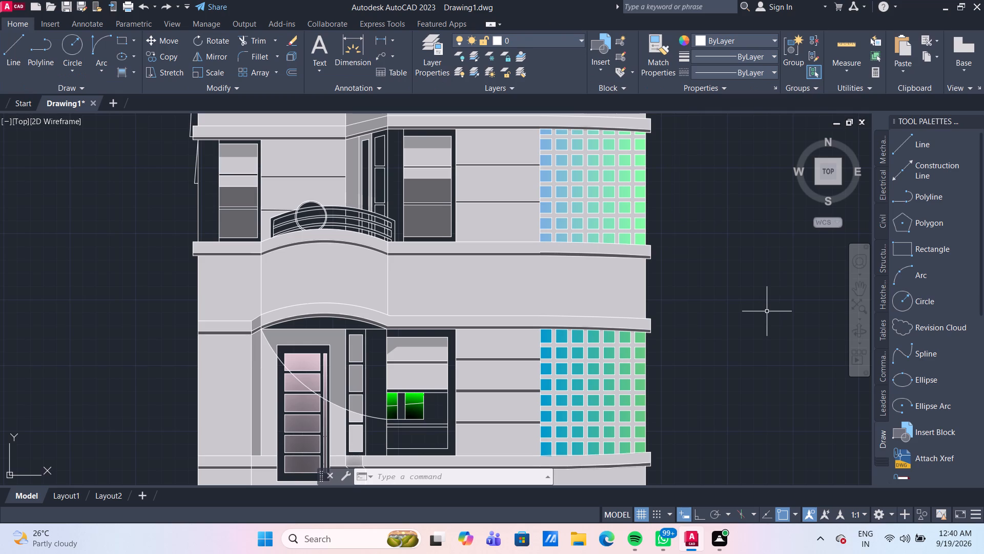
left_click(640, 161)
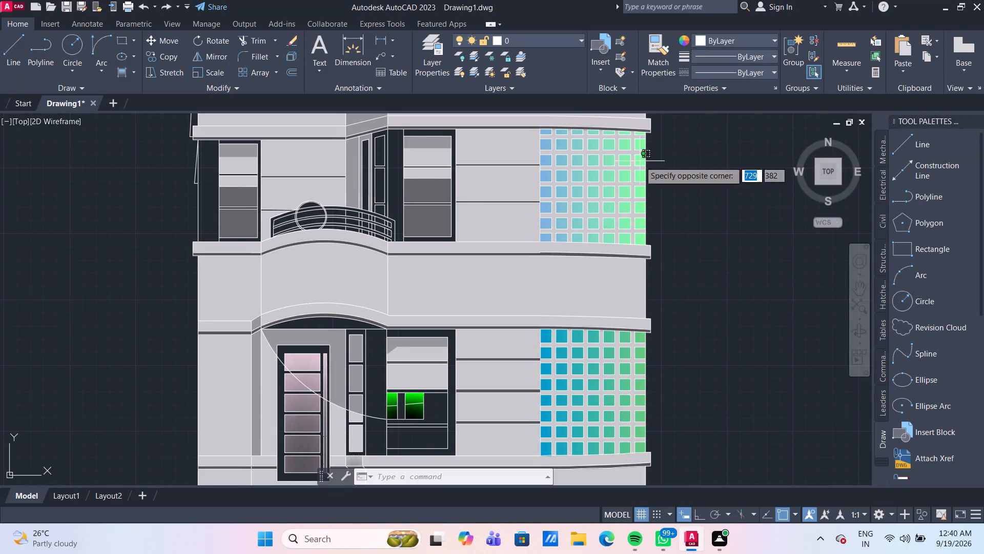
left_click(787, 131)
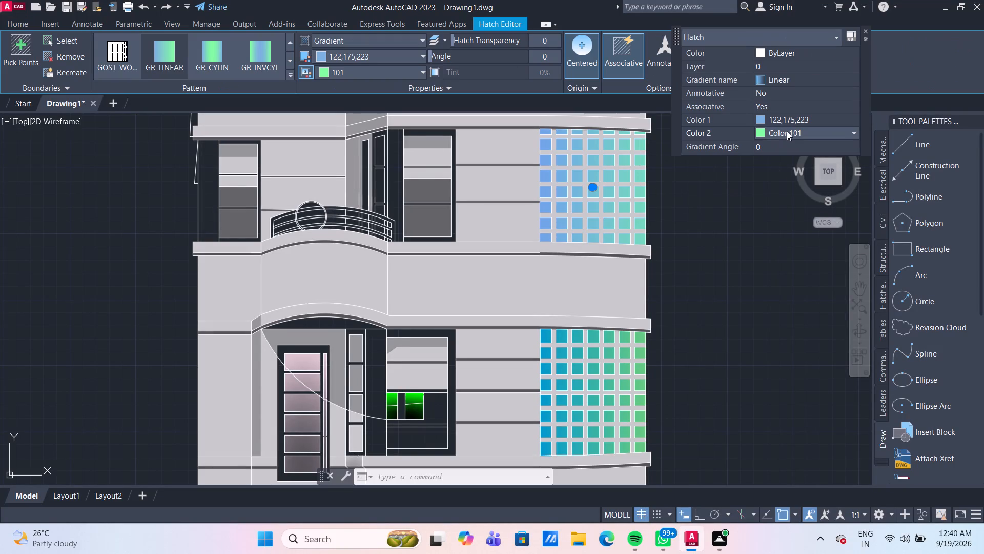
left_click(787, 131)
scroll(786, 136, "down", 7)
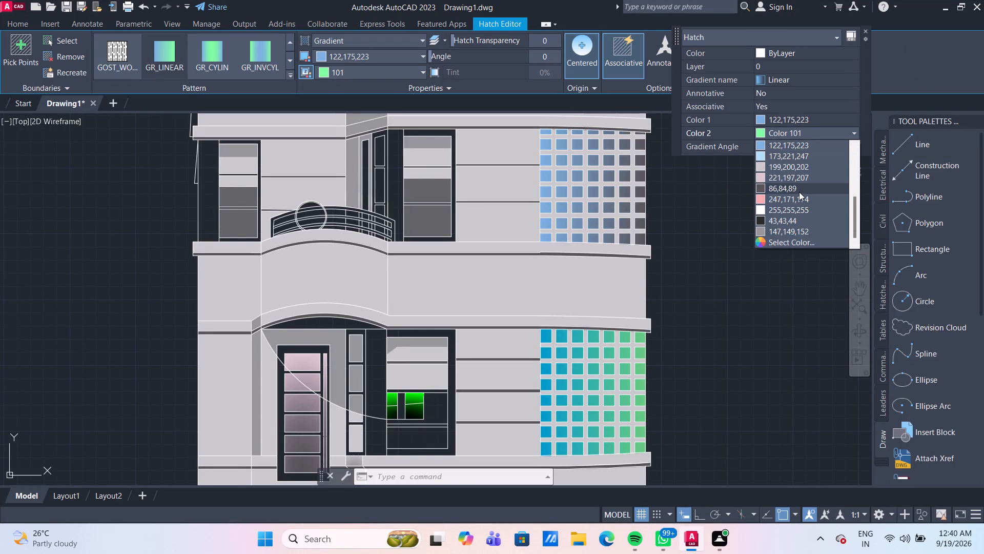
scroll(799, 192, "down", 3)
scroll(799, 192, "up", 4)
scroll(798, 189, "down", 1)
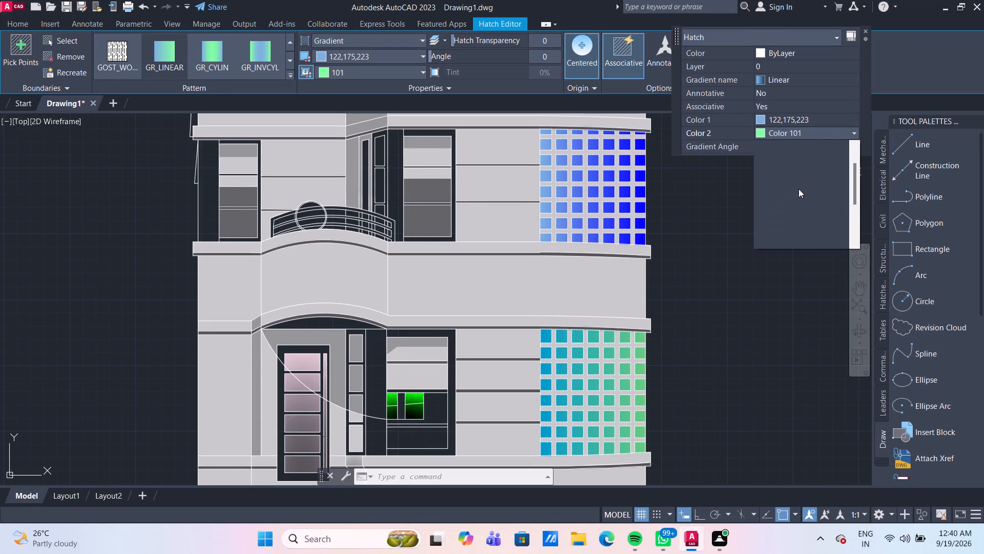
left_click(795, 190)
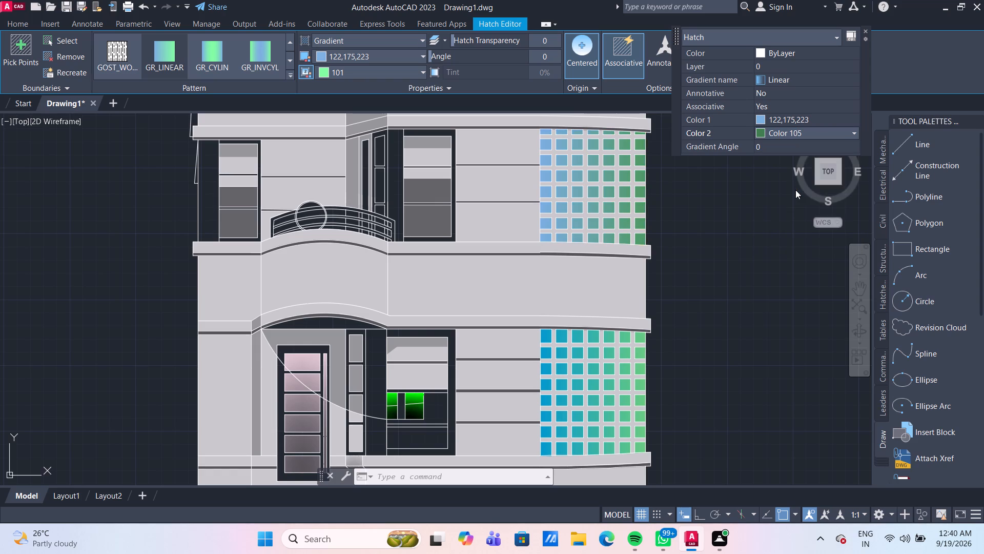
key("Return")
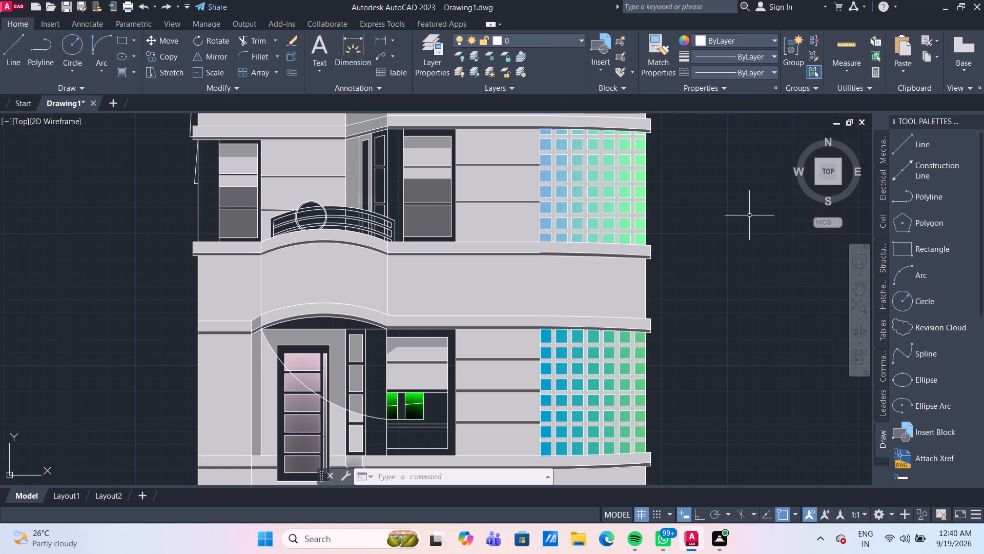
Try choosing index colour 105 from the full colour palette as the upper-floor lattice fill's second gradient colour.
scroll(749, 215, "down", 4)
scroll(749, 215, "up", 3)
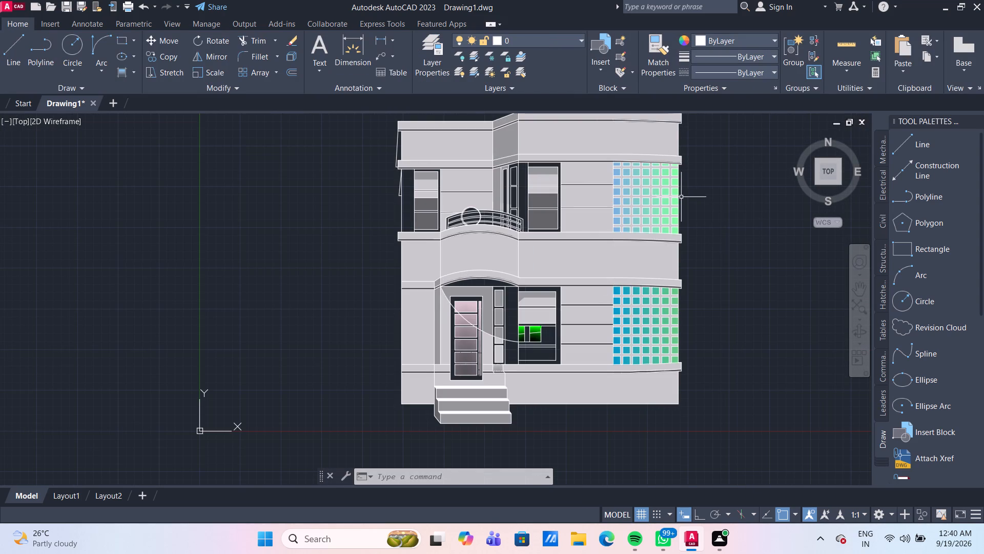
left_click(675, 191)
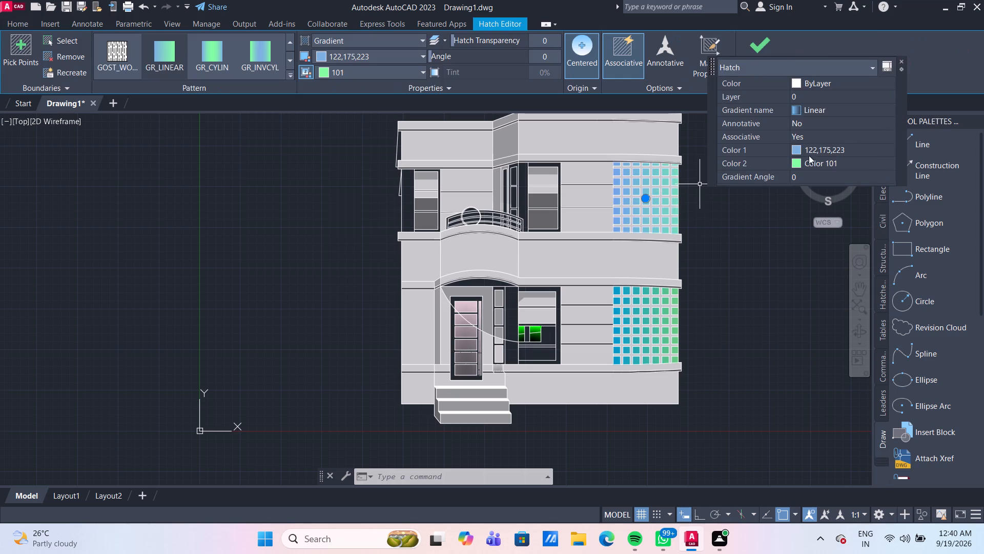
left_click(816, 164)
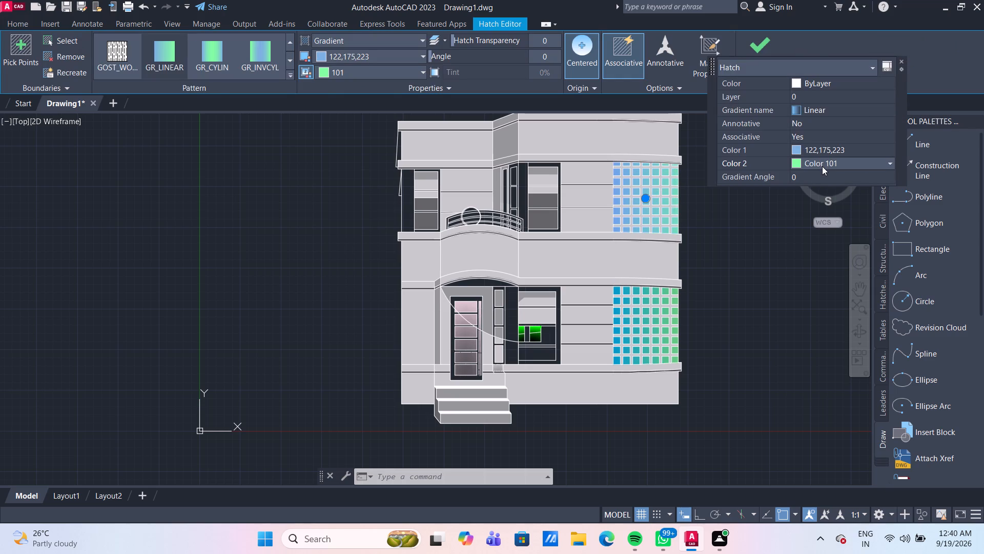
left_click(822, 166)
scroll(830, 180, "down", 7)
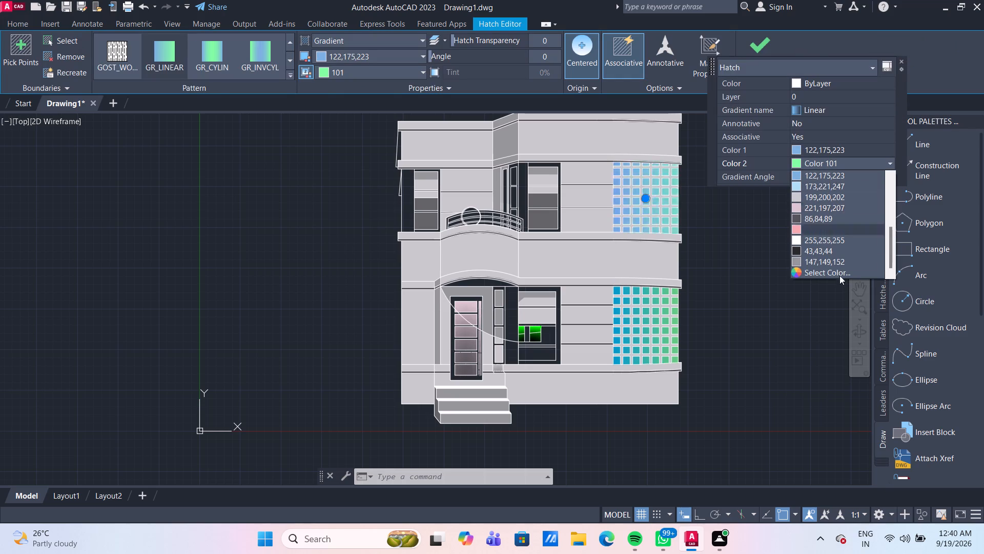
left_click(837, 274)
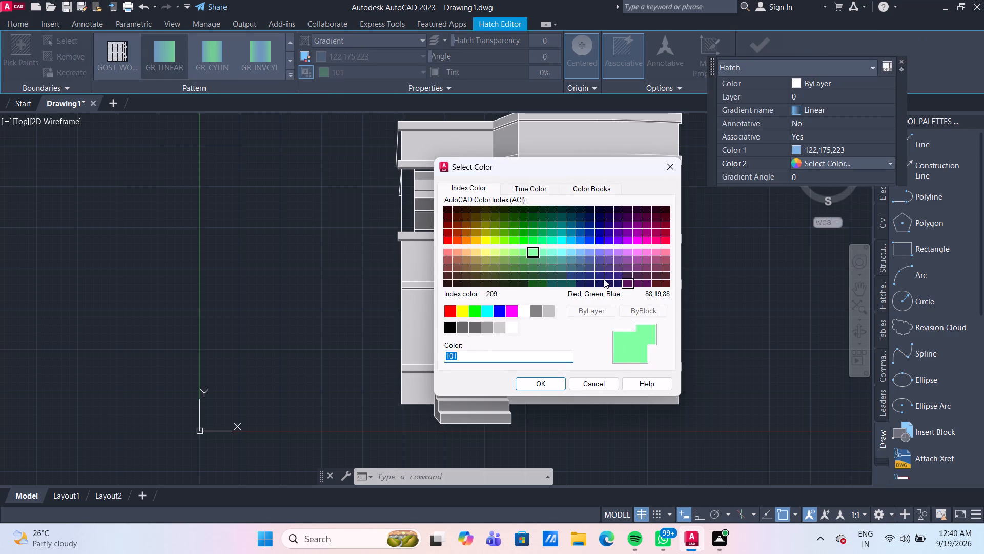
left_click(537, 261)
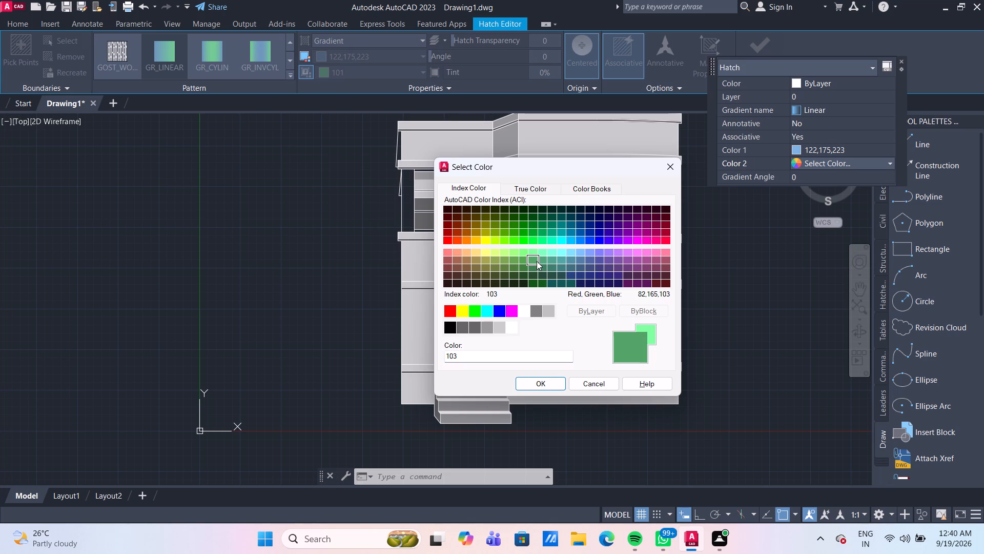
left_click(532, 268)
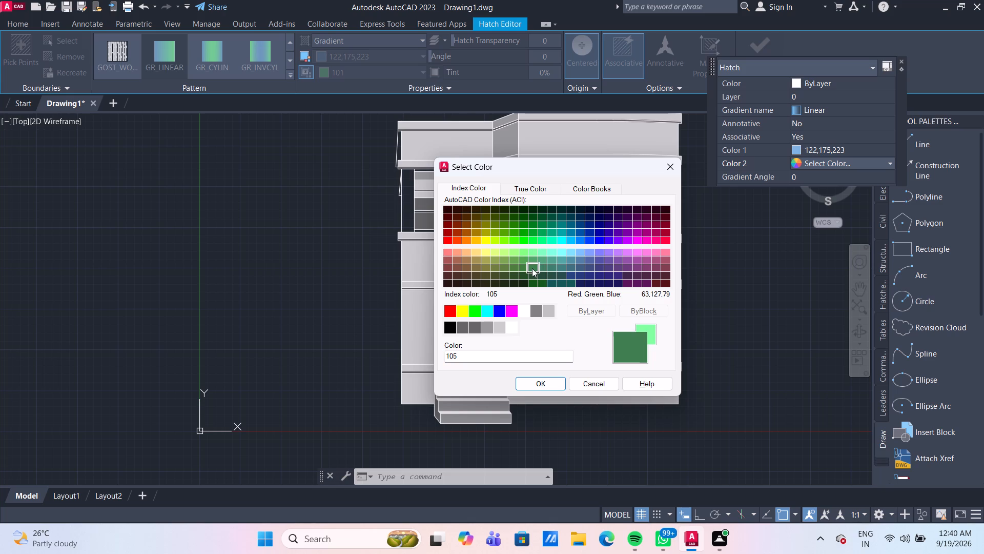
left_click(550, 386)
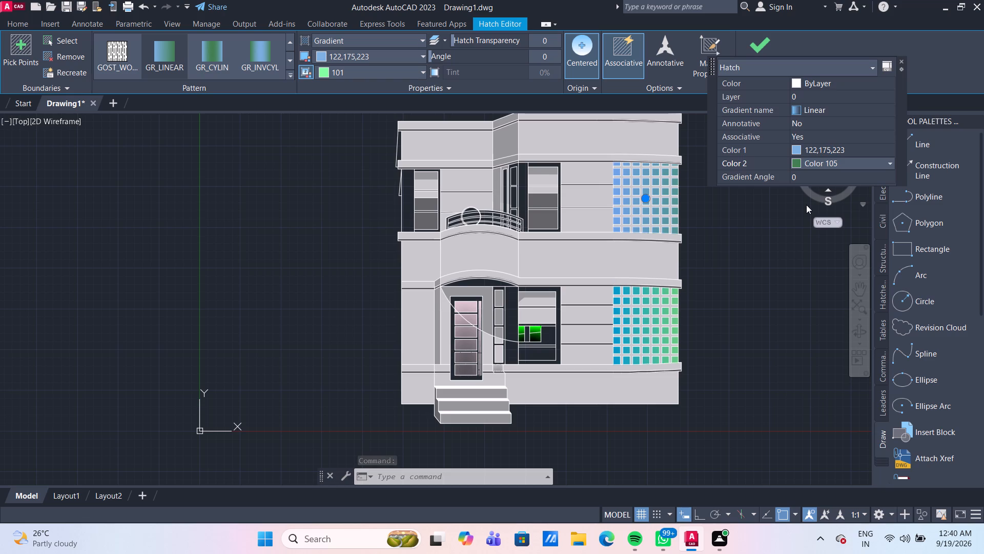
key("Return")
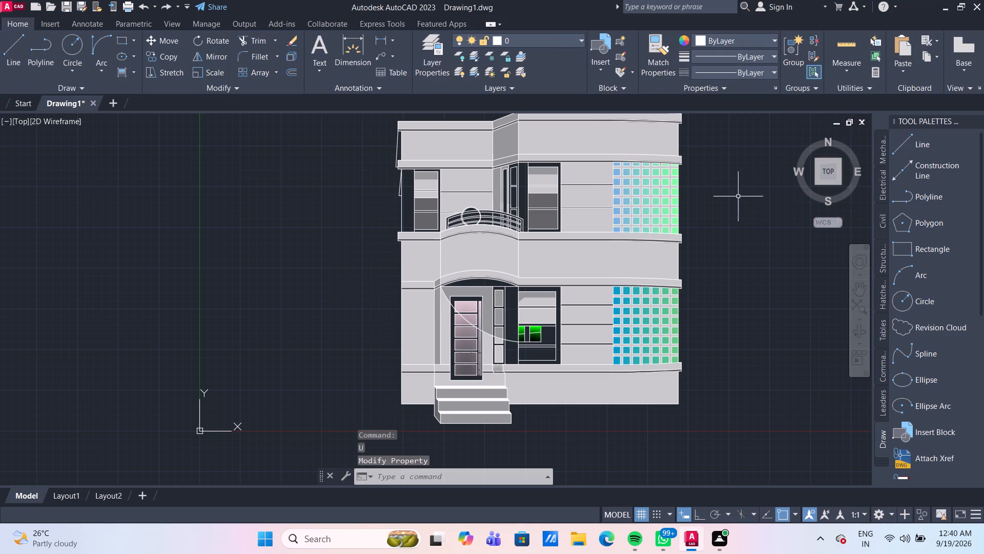
Set the second gradient colour of the upper-floor lattice fill to index colour 105 and deselect the fill.
left_click(674, 204)
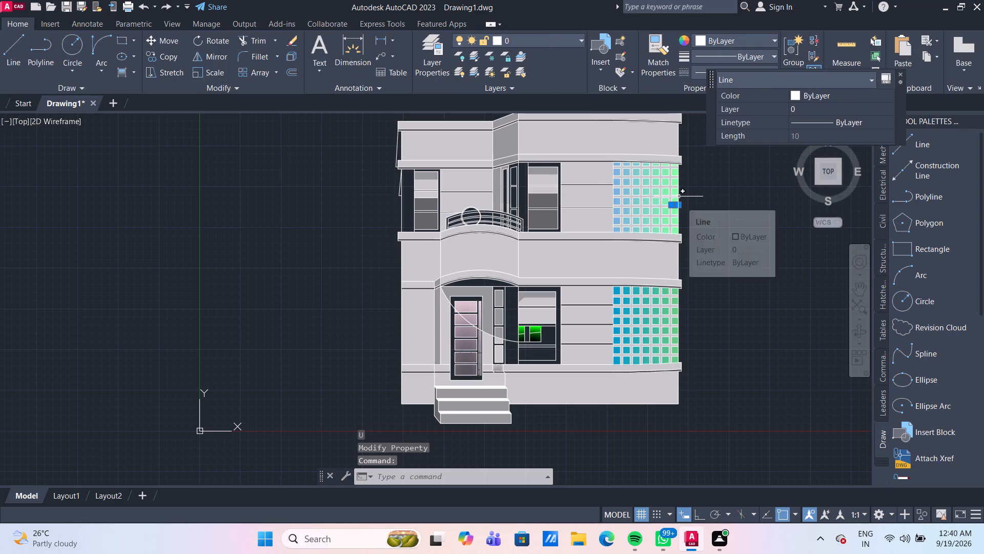
key("Escape")
left_click(675, 193)
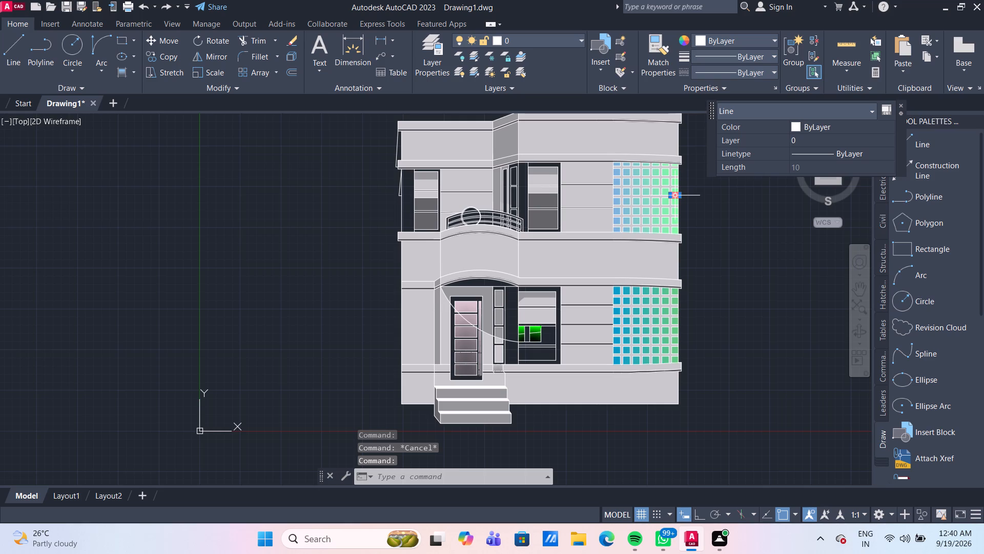
scroll(672, 179, "up", 2)
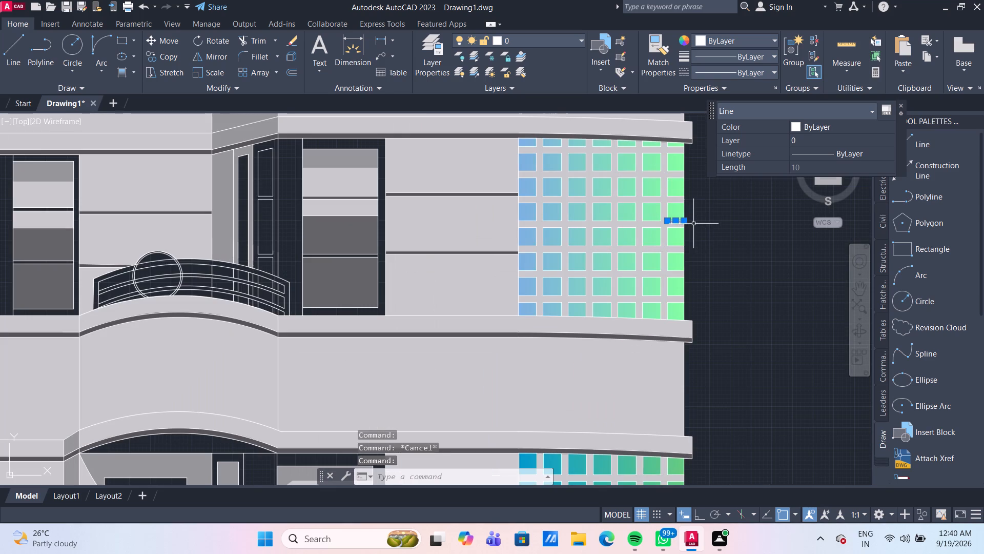
key("Escape")
left_click(678, 214)
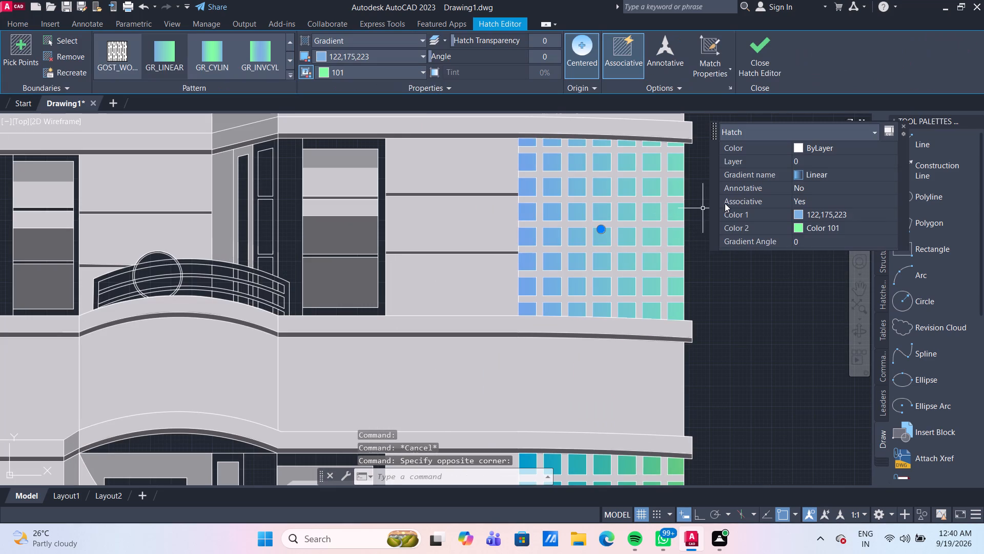
left_click(827, 229)
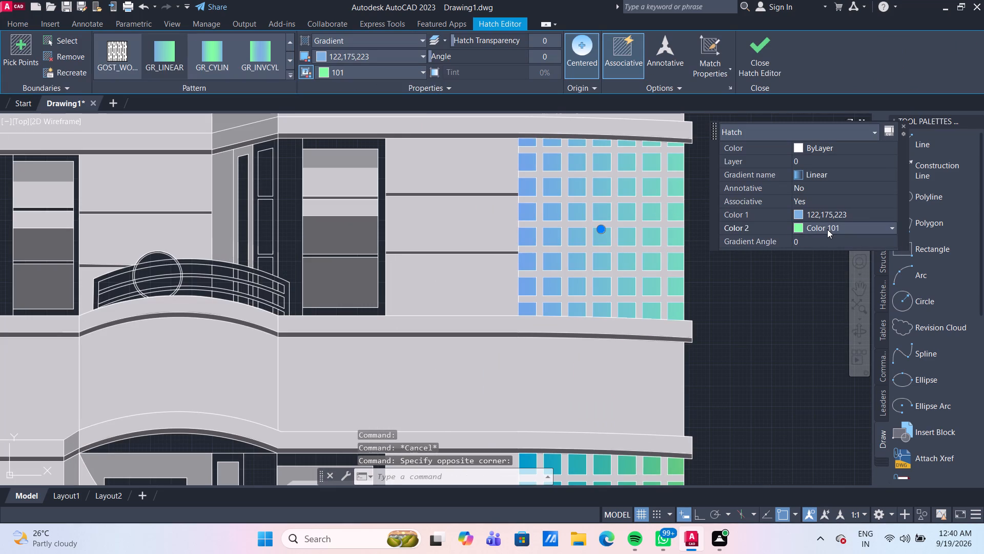
left_click(827, 229)
scroll(827, 229, "down", 4)
scroll(844, 288, "down", 1)
scroll(844, 288, "up", 3)
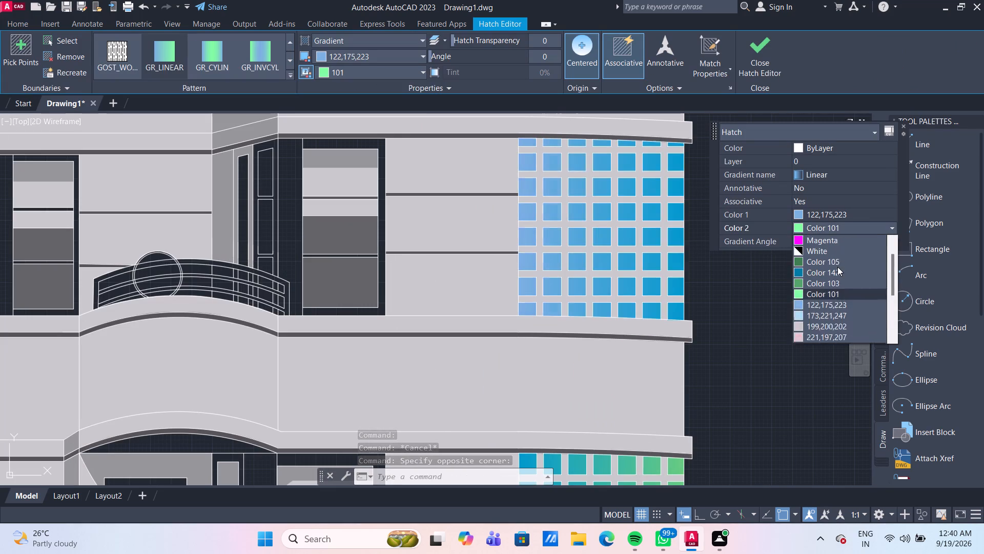
left_click(836, 298)
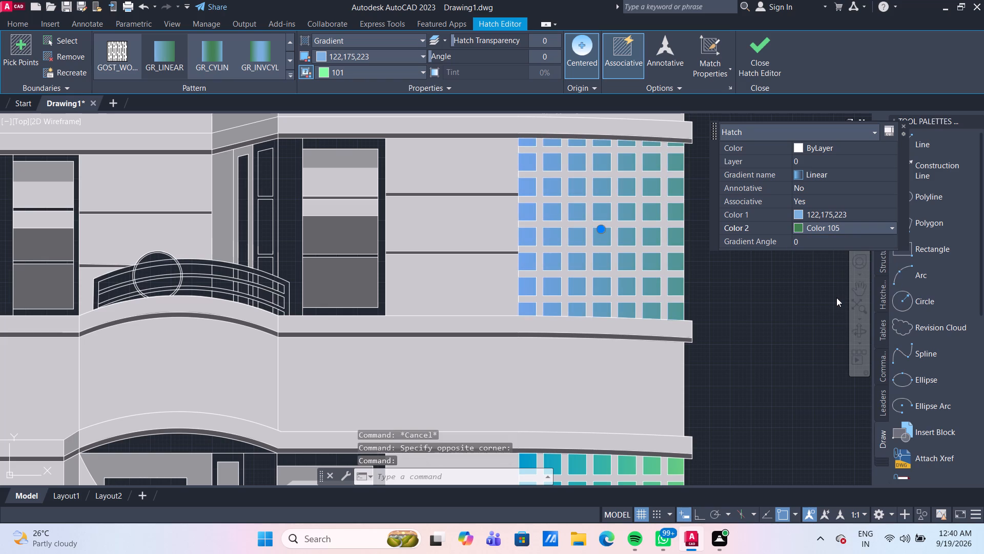
left_click(778, 299)
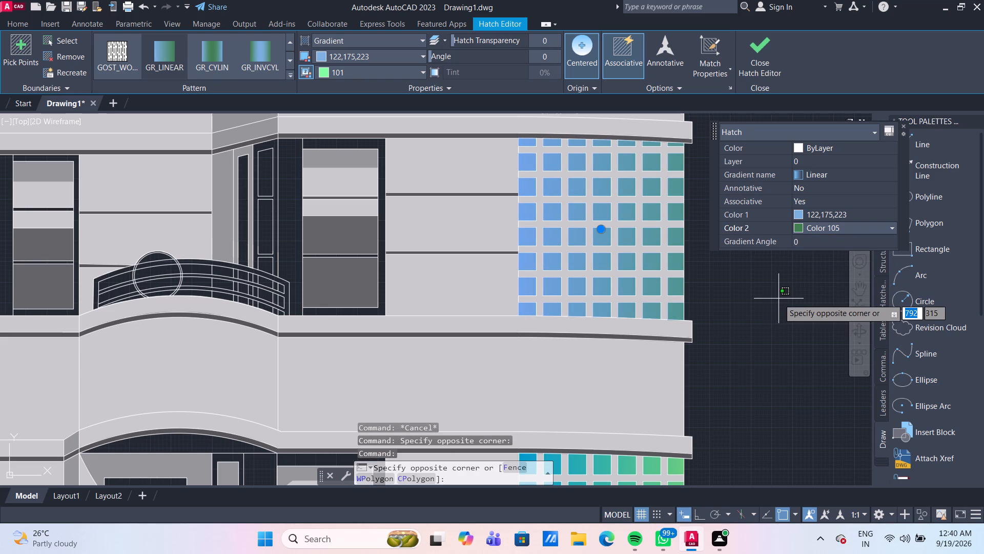
key("Escape")
key("Escape")
scroll(778, 299, "down", 3)
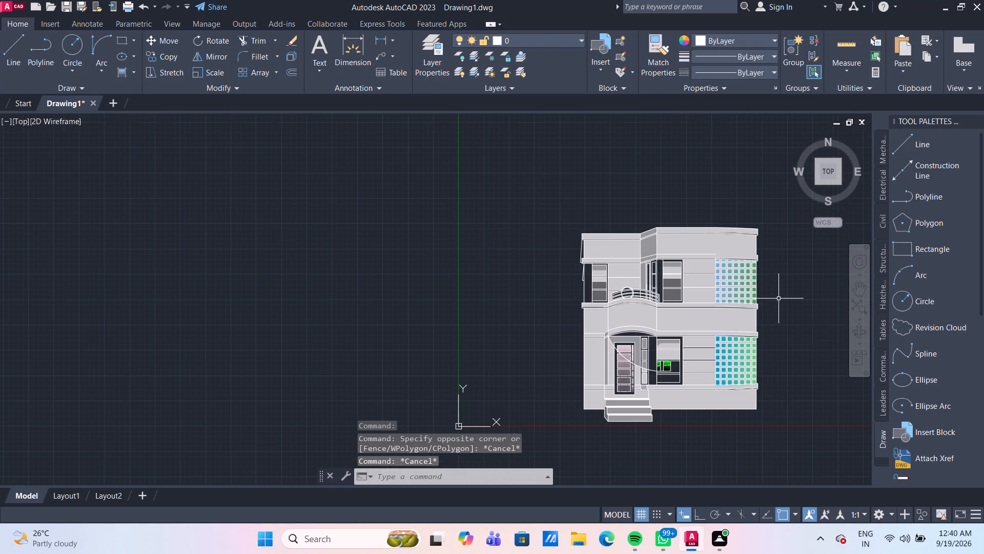
Start a gradient fill with index colour 26 as the first colour and index colour 36 as the second.
scroll(778, 319, "up", 1)
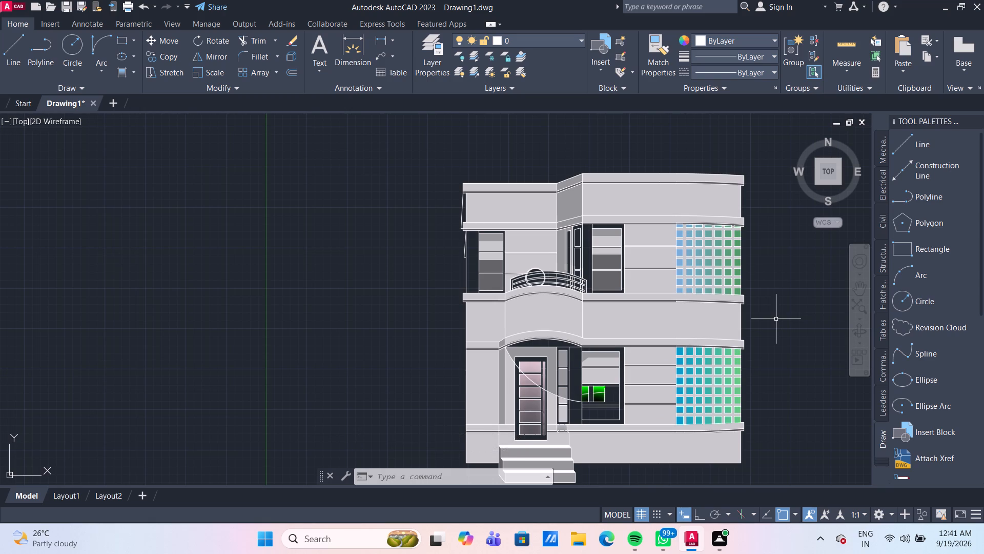
left_click(128, 70)
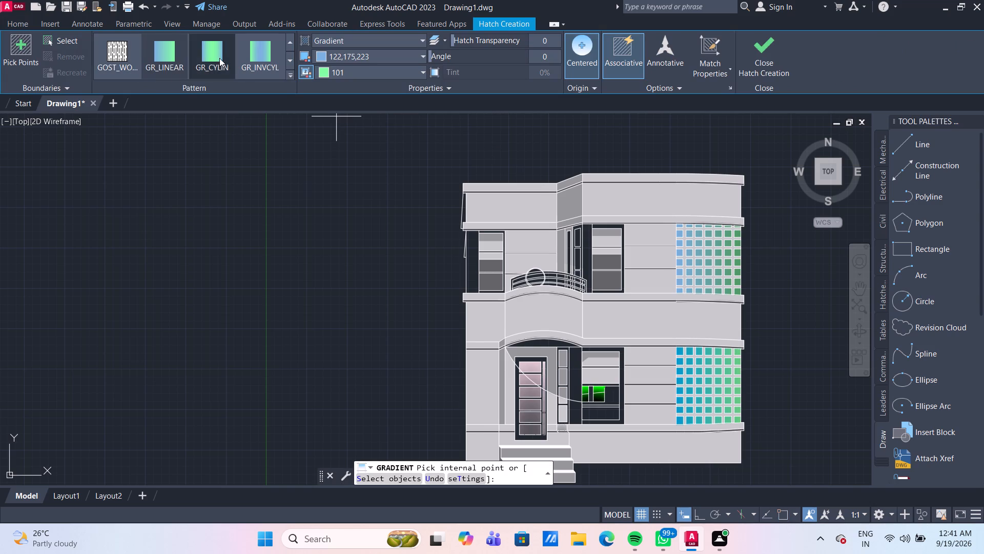
left_click(265, 61)
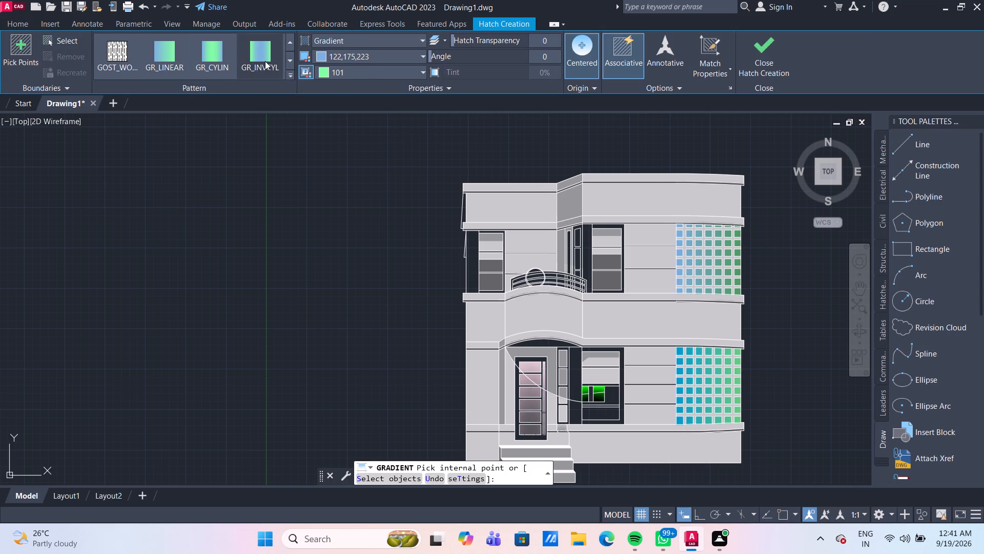
left_click(372, 59)
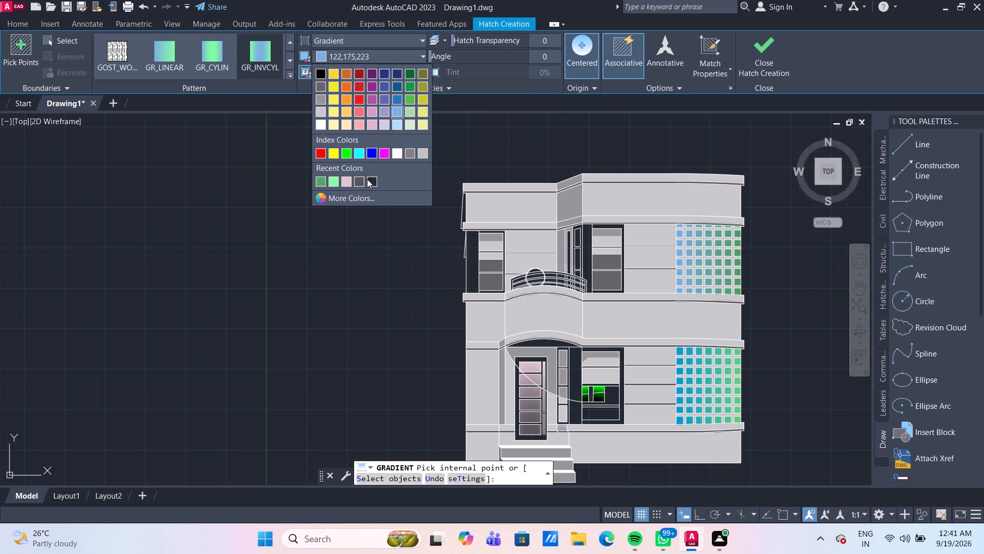
left_click(367, 198)
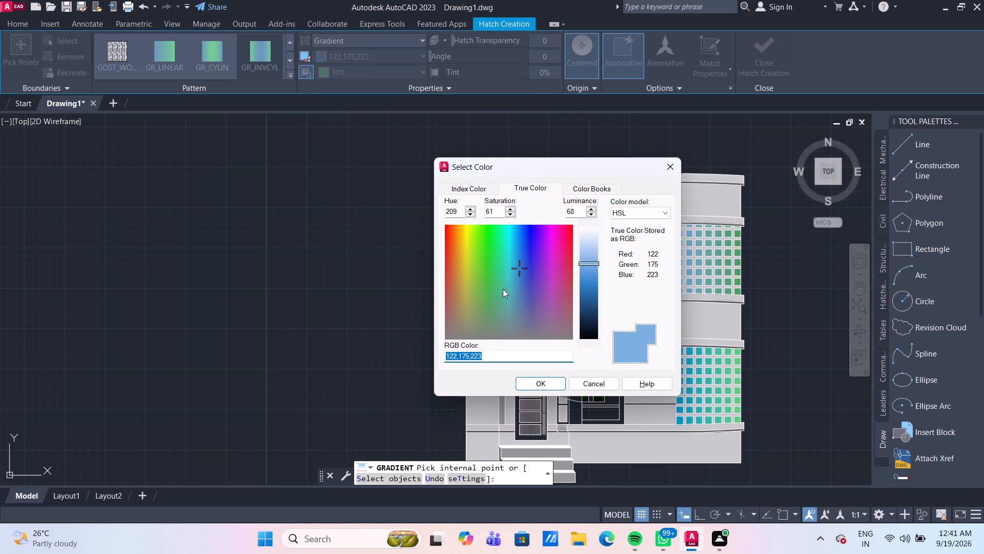
left_click(475, 189)
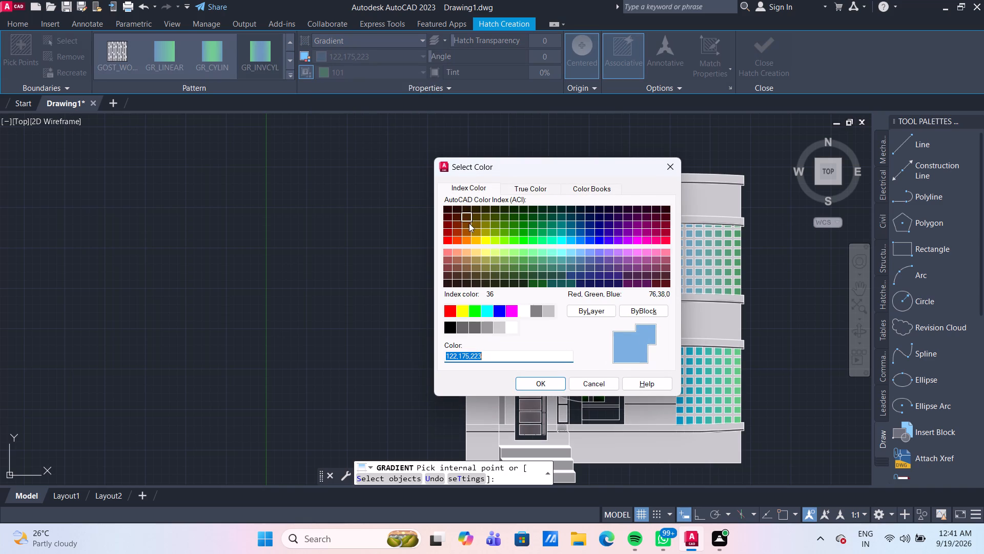
left_click(458, 217)
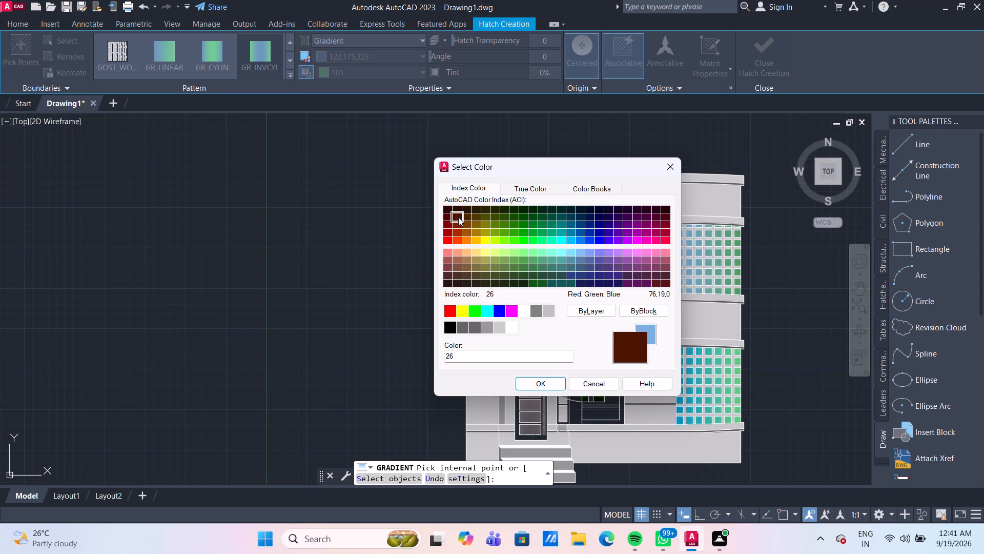
left_click(469, 216)
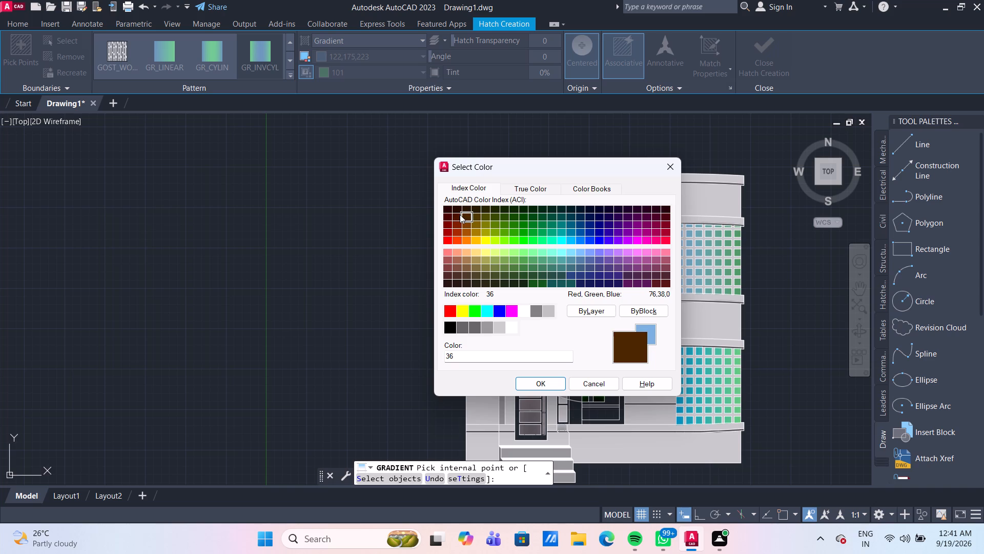
left_click(459, 214)
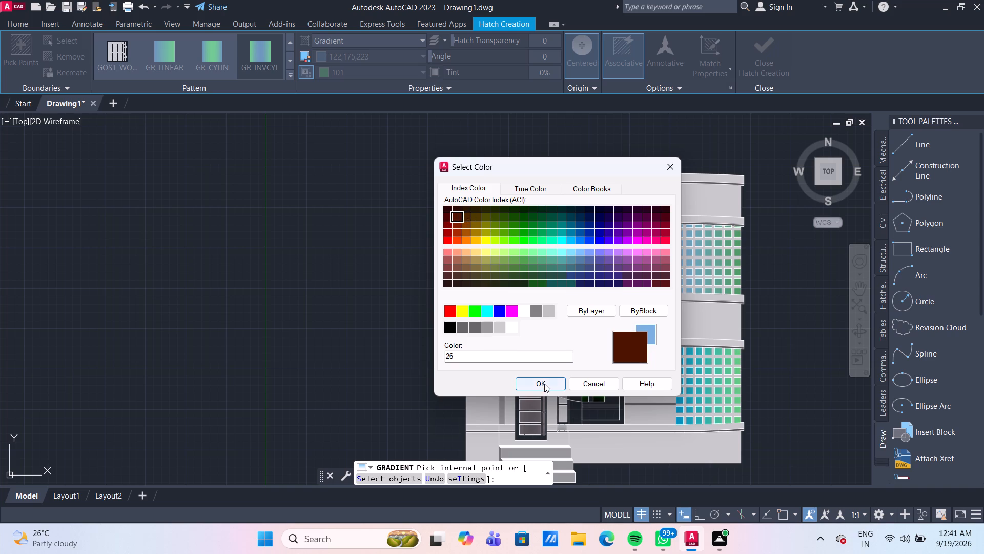
left_click(544, 384)
left_click(397, 68)
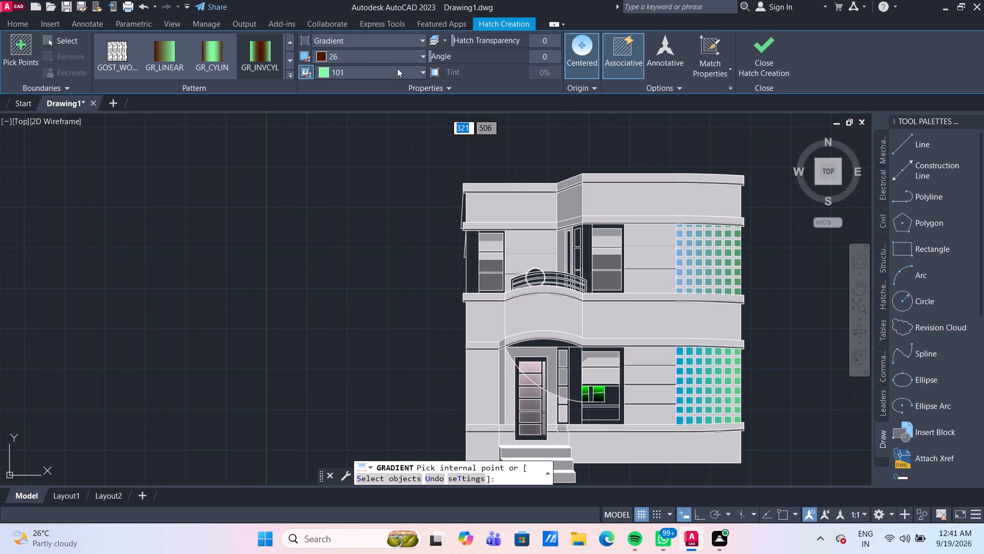
left_click(358, 214)
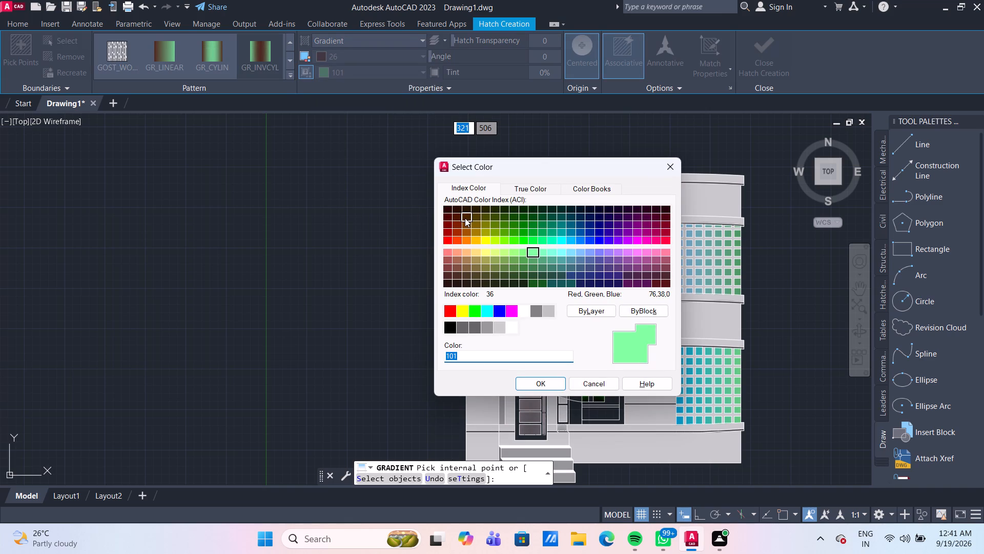
left_click(465, 218)
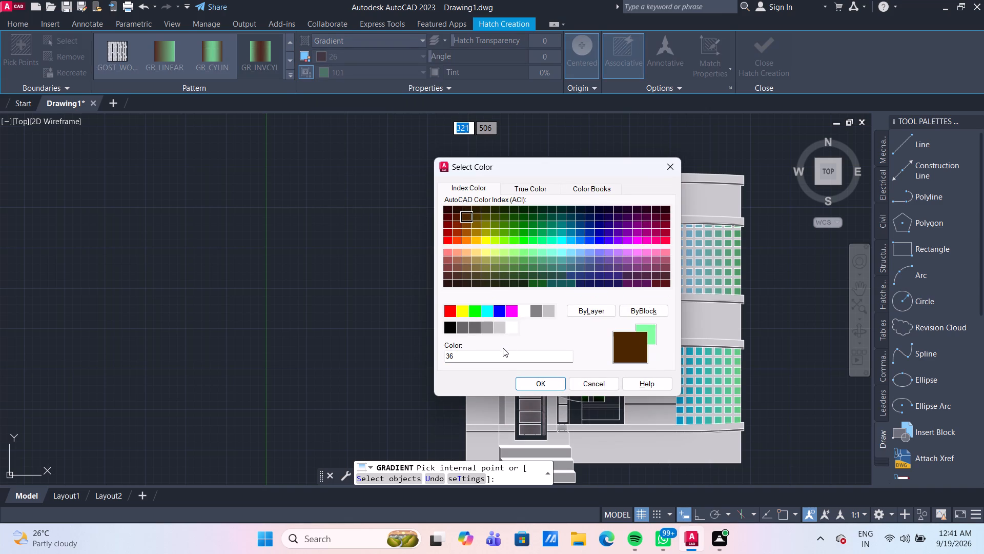
left_click(539, 383)
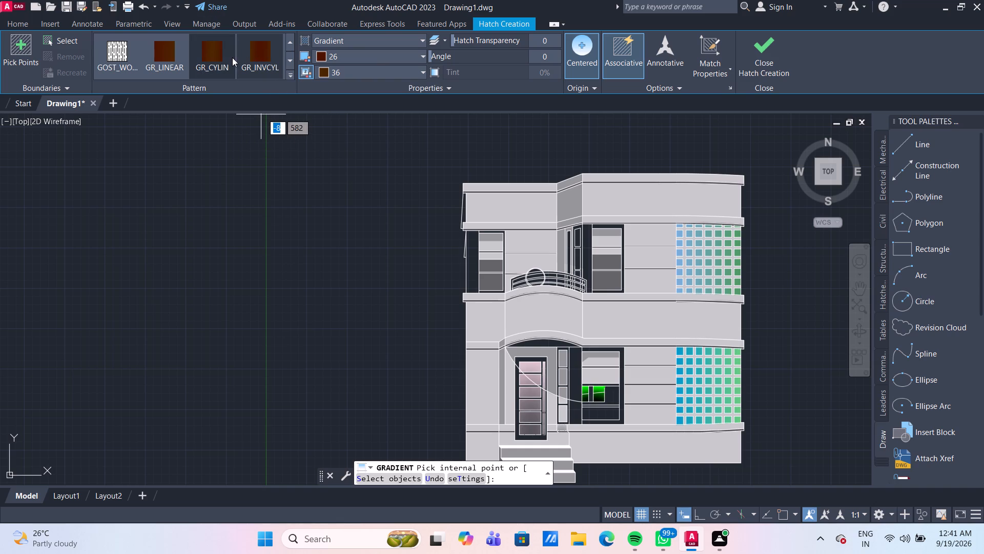
Fill the narrow wall strip beside the upper-floor left window with the GR_CYLIN gradient.
scroll(232, 57, "up", 1)
scroll(232, 57, "down", 2)
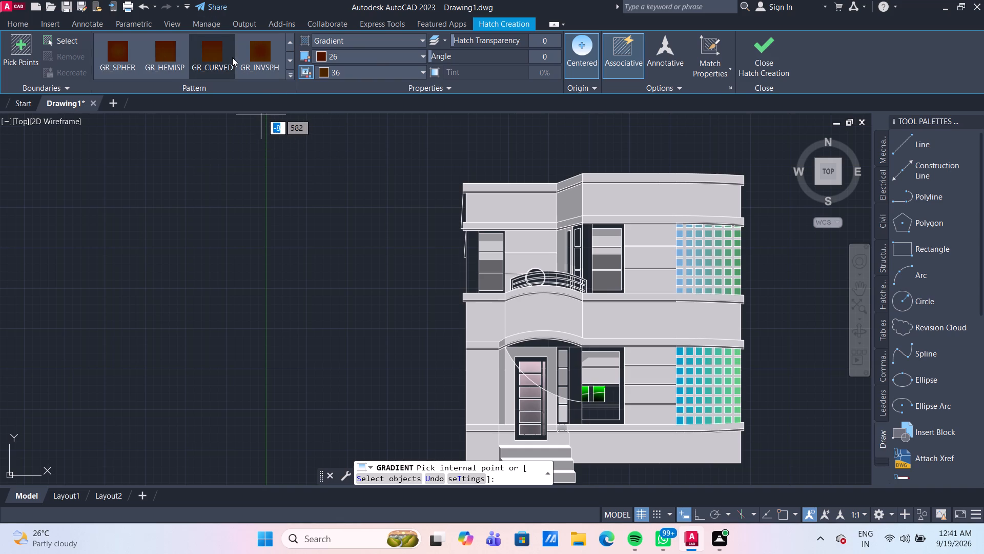
scroll(232, 57, "up", 1)
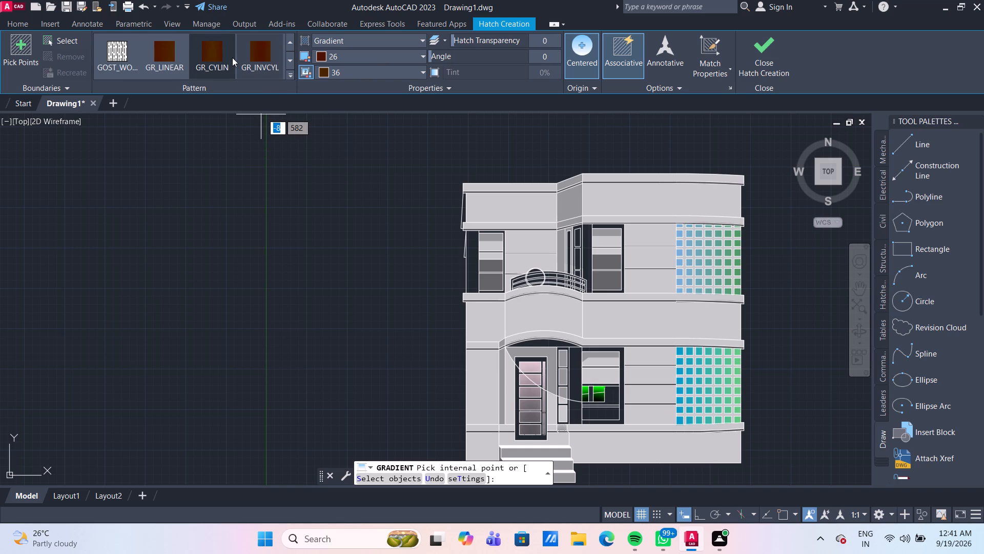
left_click(217, 53)
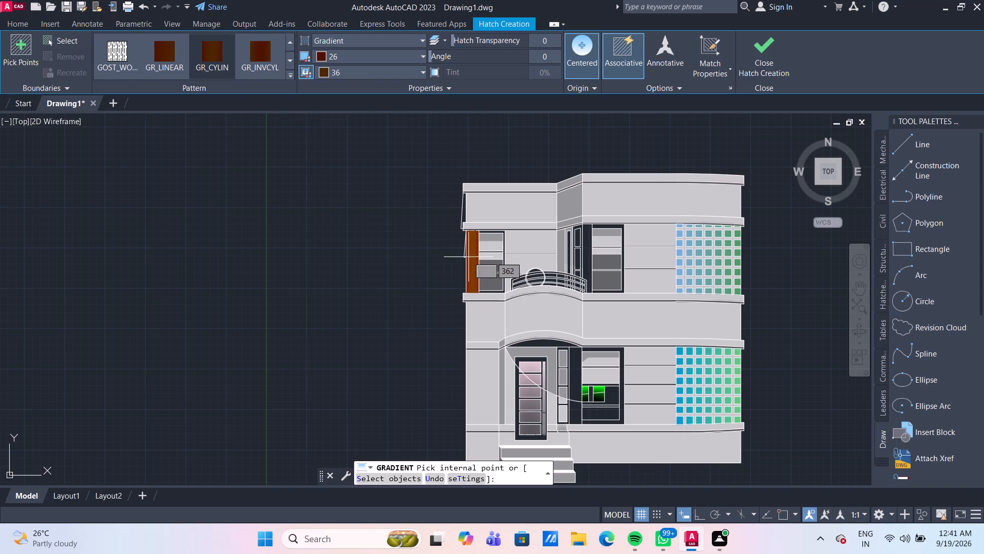
left_click(472, 260)
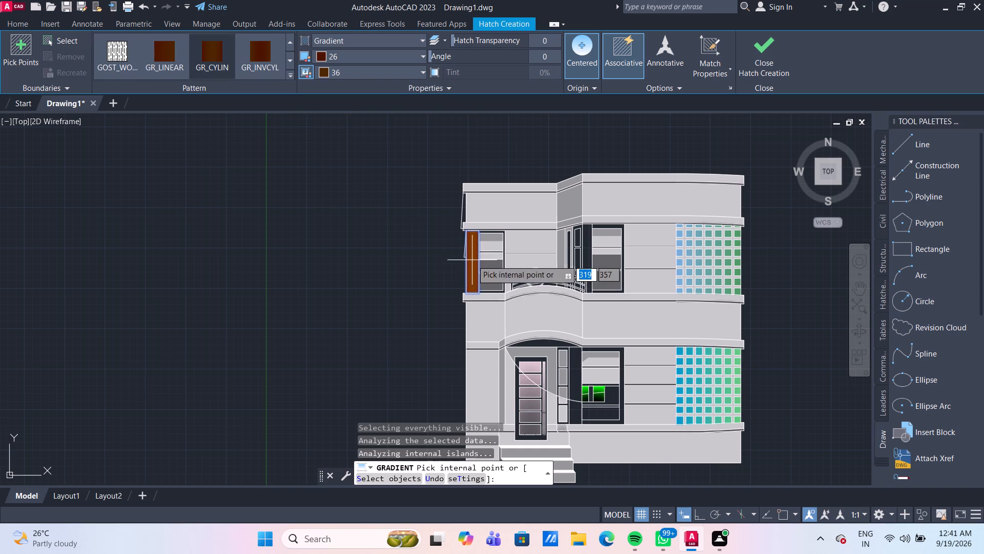
key("Escape")
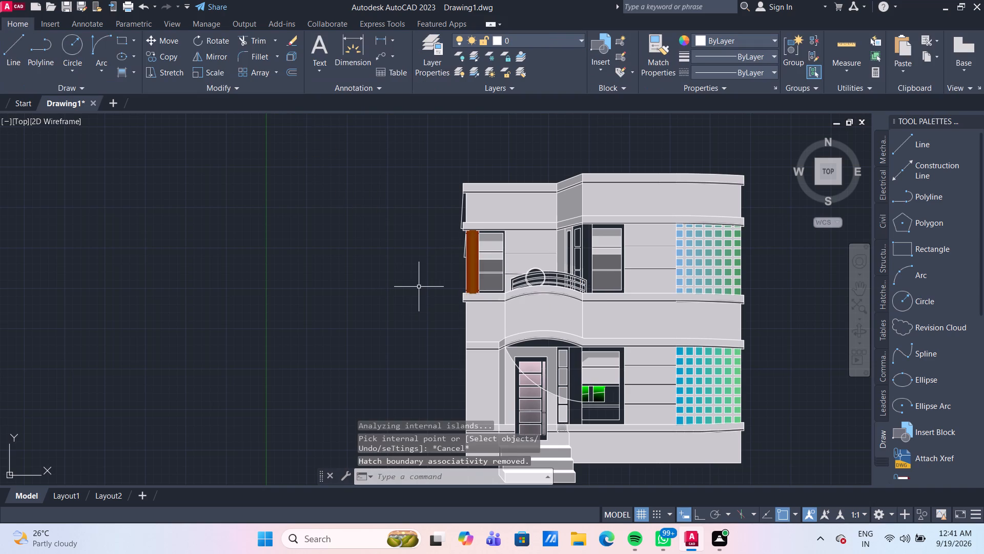
Set the first gradient colour of the brown strip fill beside the upper-floor left window to index colour 16.
scroll(445, 266, "up", 2)
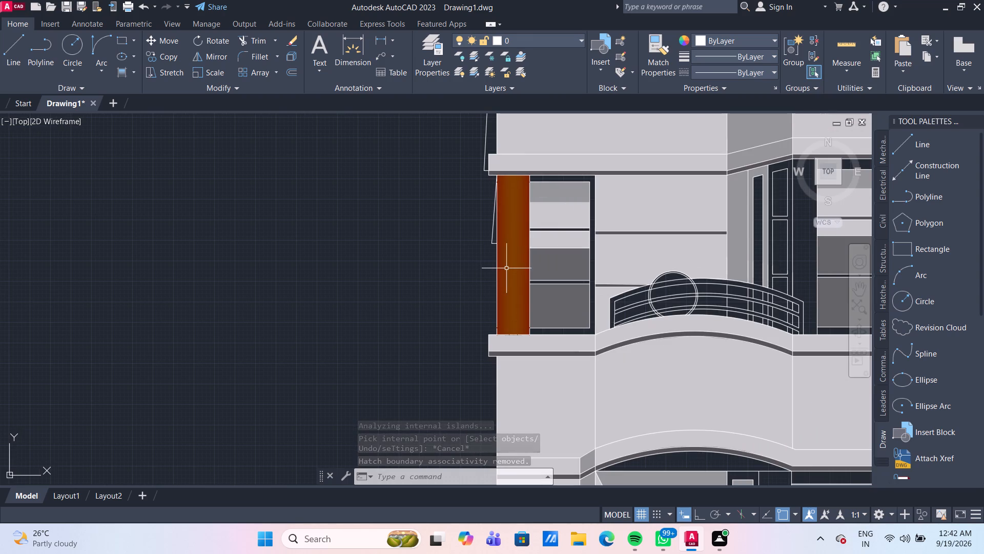
left_click(509, 268)
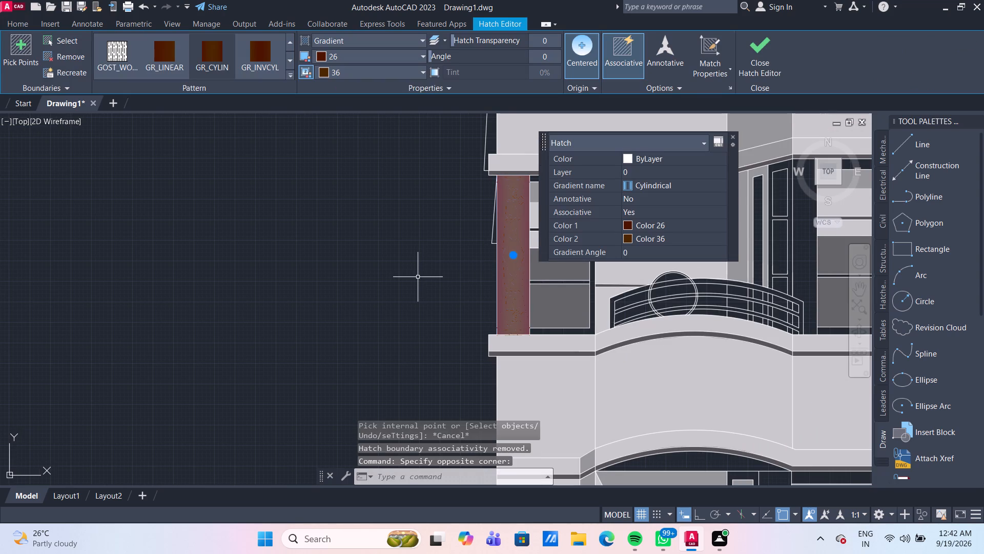
left_click(391, 60)
left_click(378, 199)
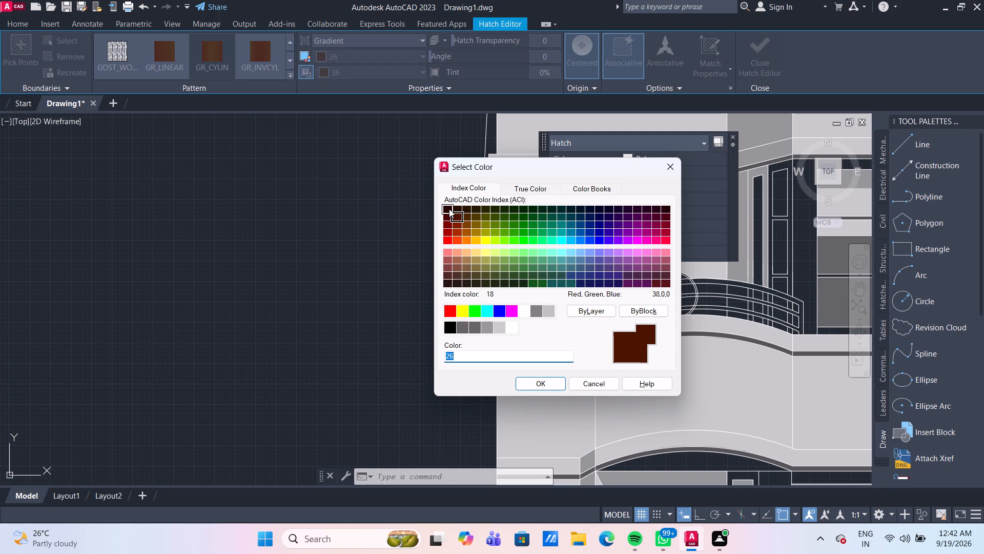
left_click(449, 209)
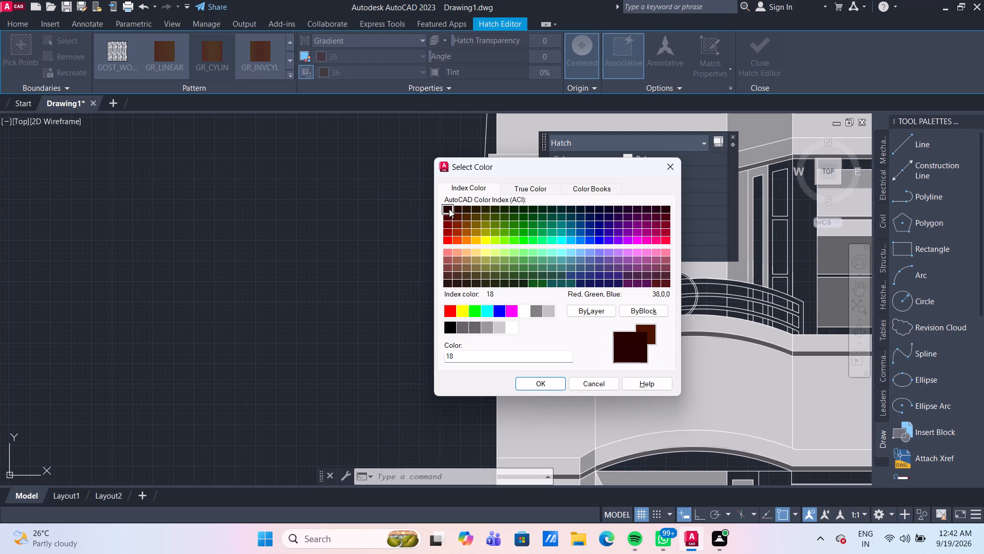
left_click(458, 210)
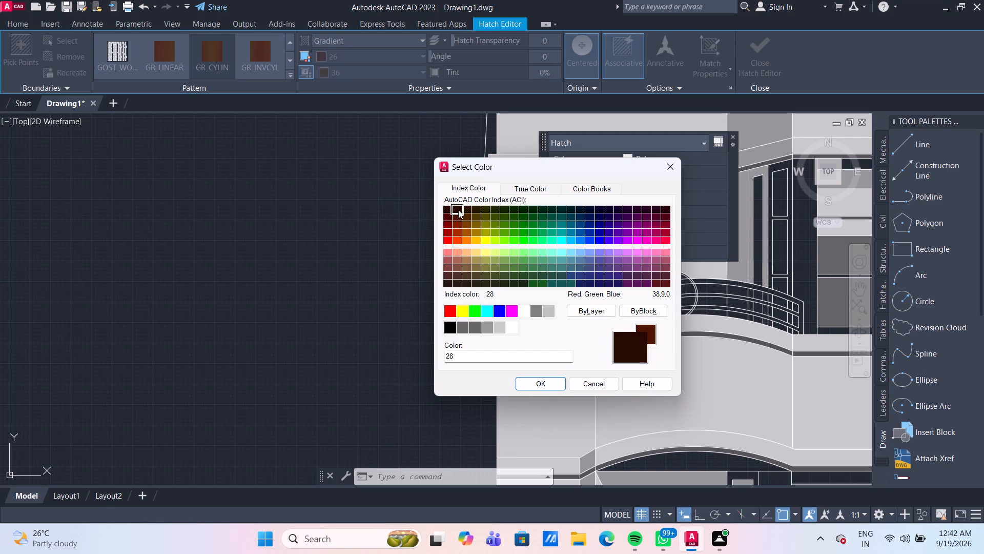
scroll(458, 210, "up", 1)
left_click(457, 217)
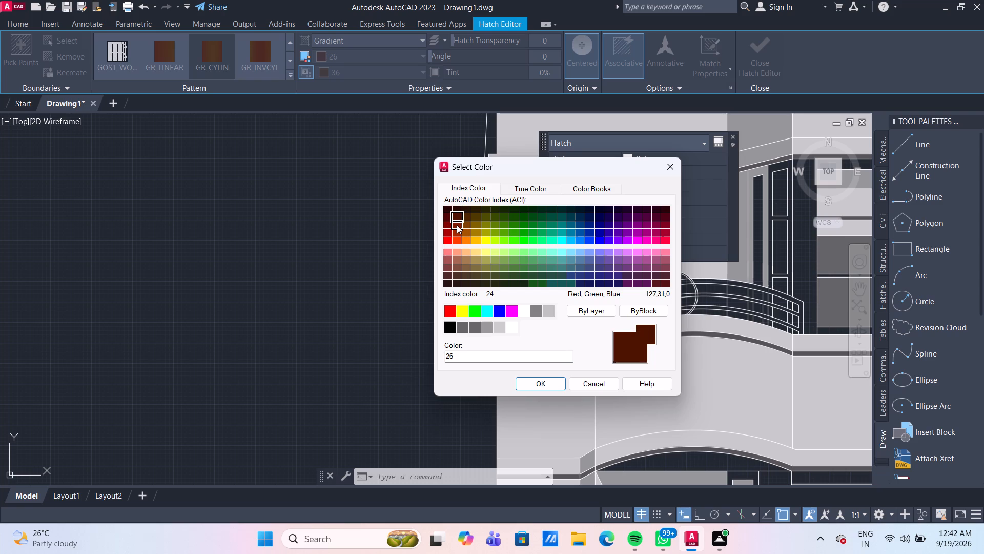
left_click(449, 217)
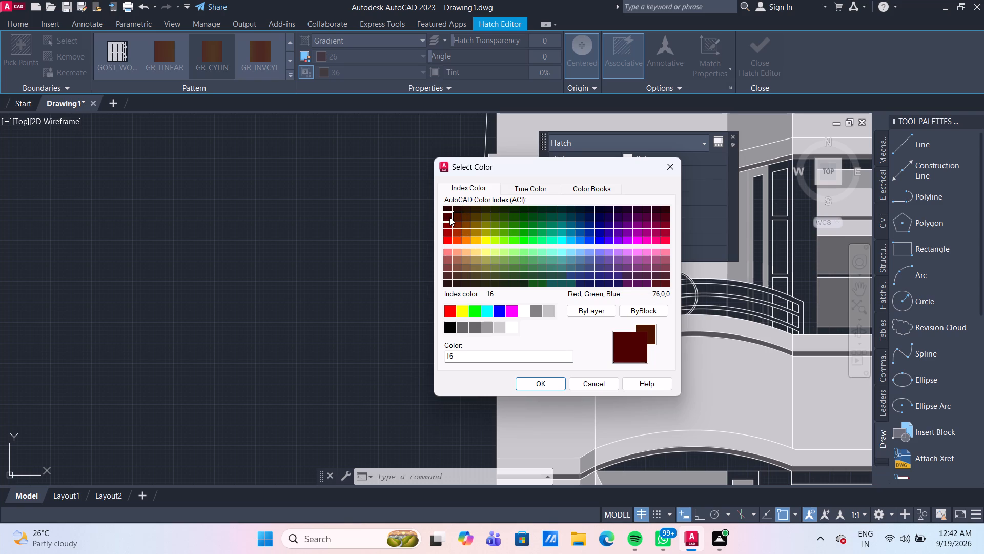
left_click(532, 381)
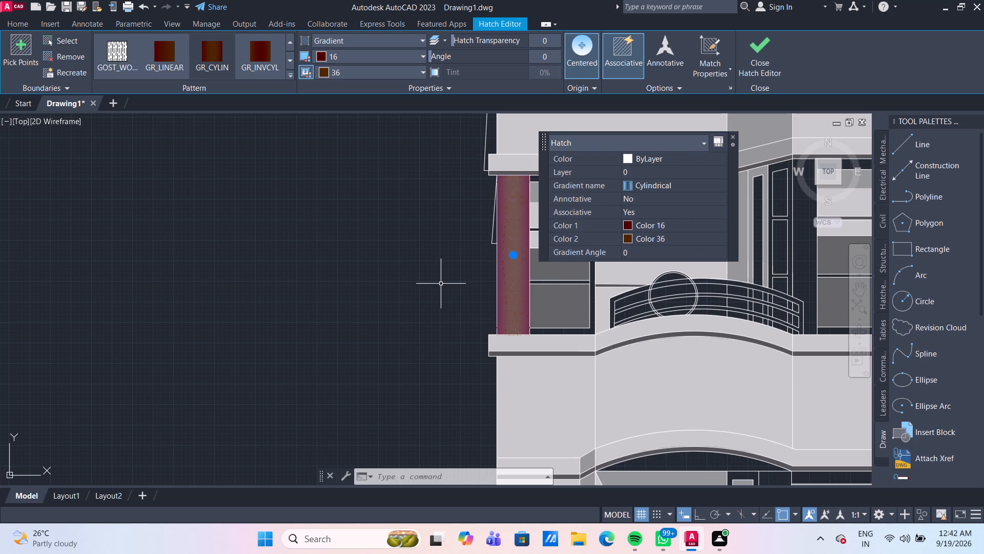
Apply another gradient fill to the same upper-floor strip and set its second colour to index colour 26.
key("Return")
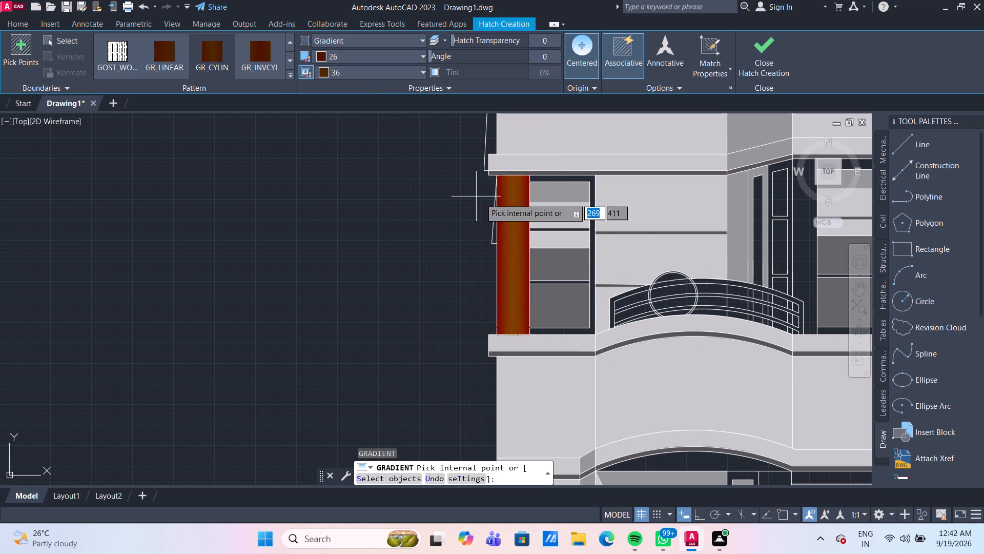
left_click(518, 246)
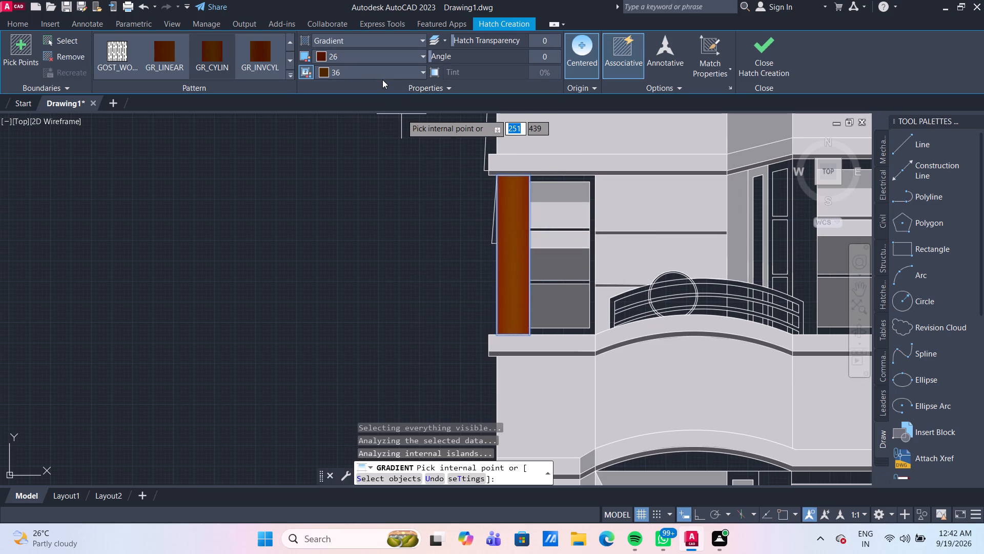
left_click(382, 78)
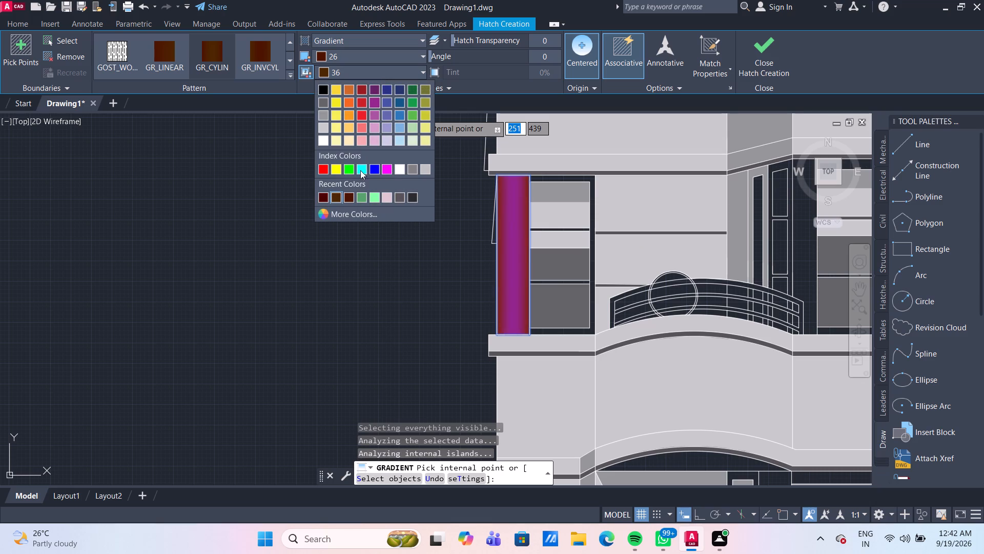
left_click(350, 212)
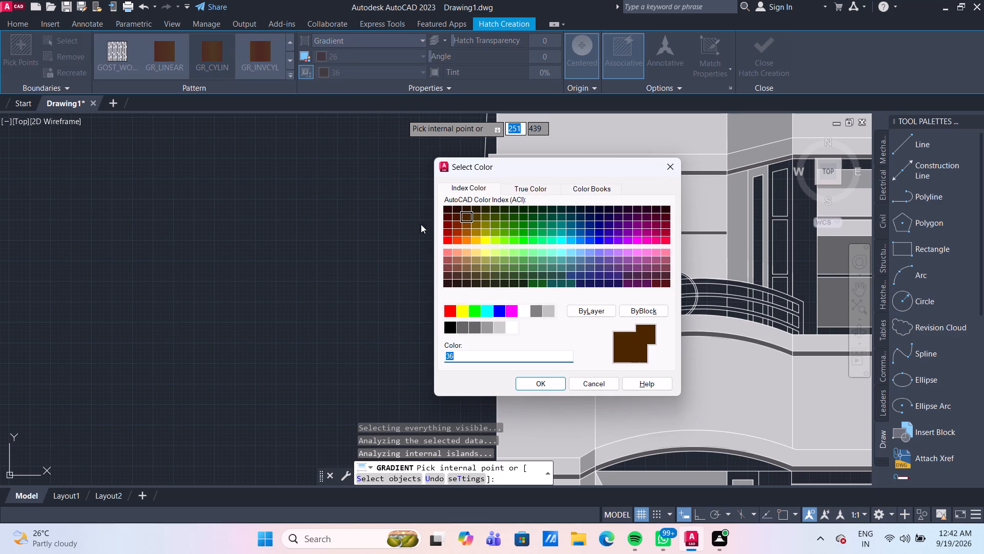
left_click(458, 216)
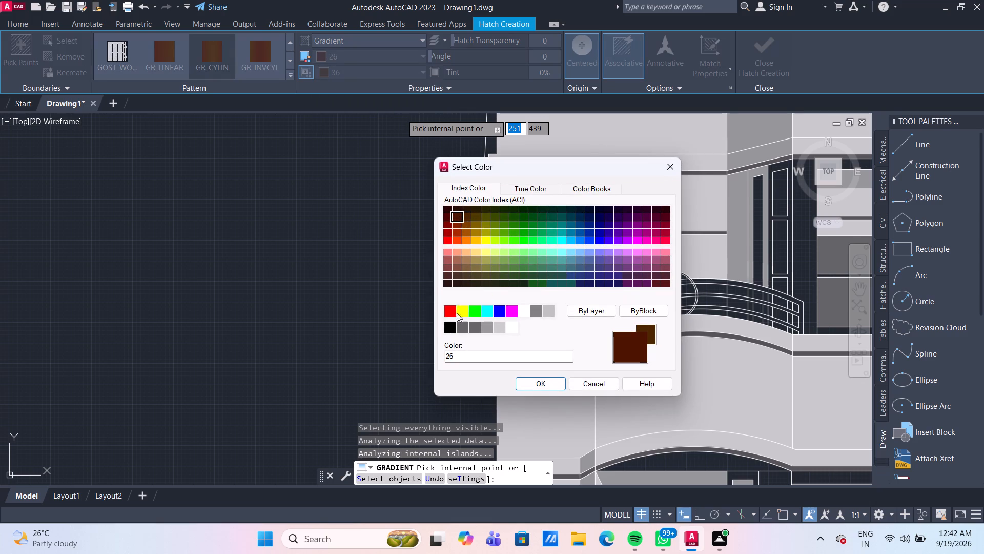
left_click(529, 384)
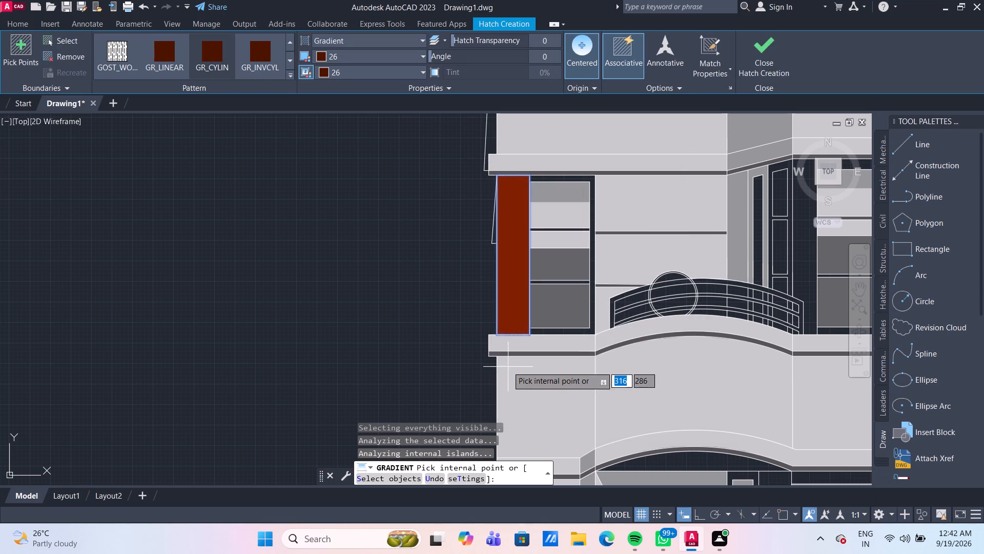
left_click(518, 272)
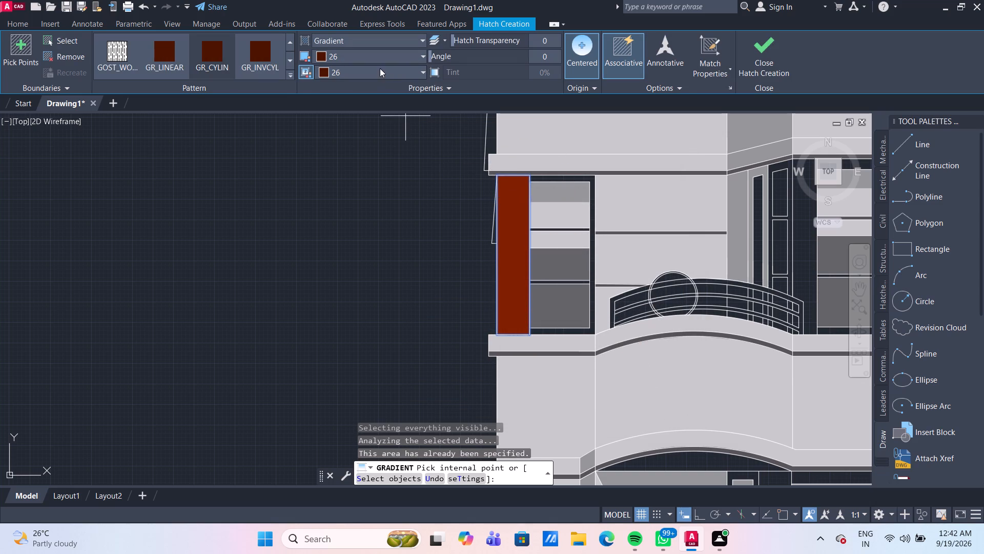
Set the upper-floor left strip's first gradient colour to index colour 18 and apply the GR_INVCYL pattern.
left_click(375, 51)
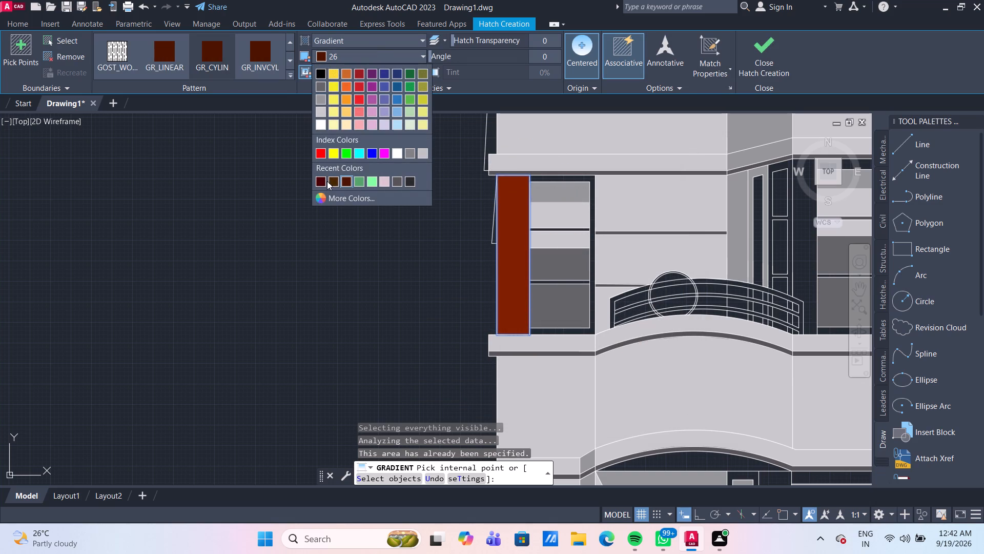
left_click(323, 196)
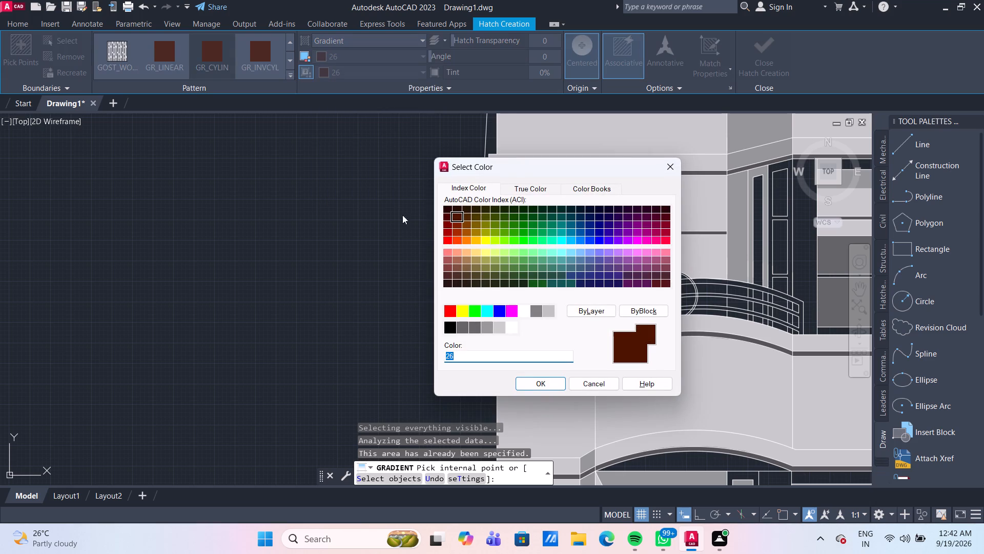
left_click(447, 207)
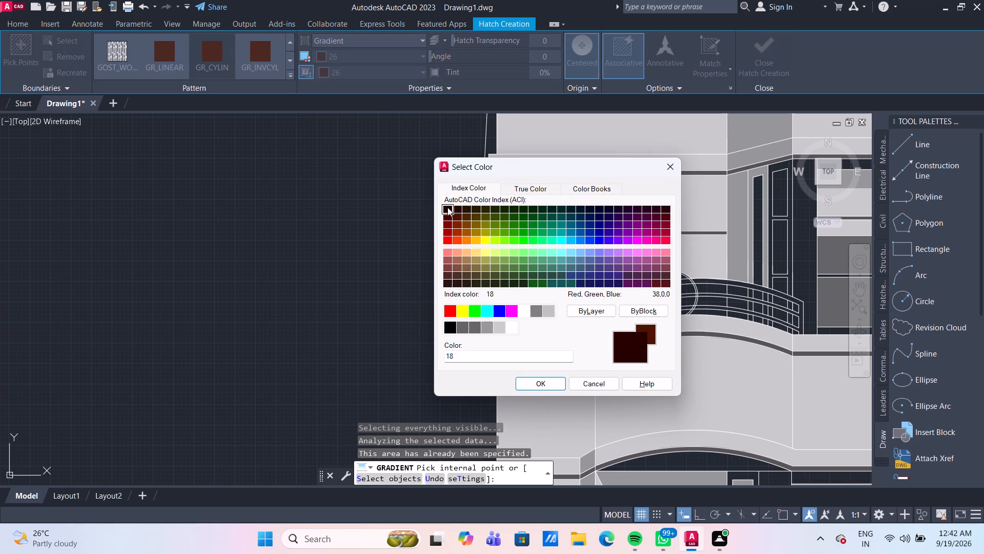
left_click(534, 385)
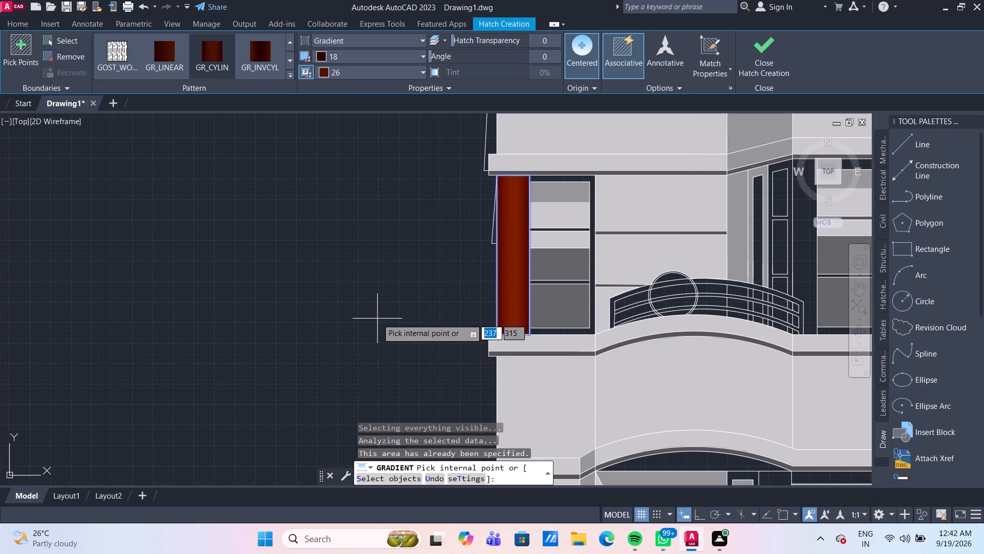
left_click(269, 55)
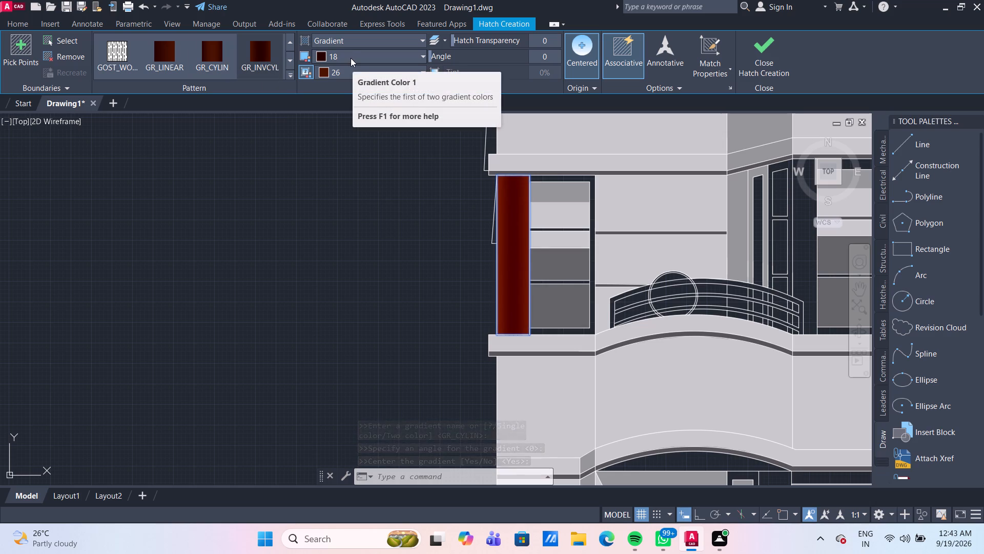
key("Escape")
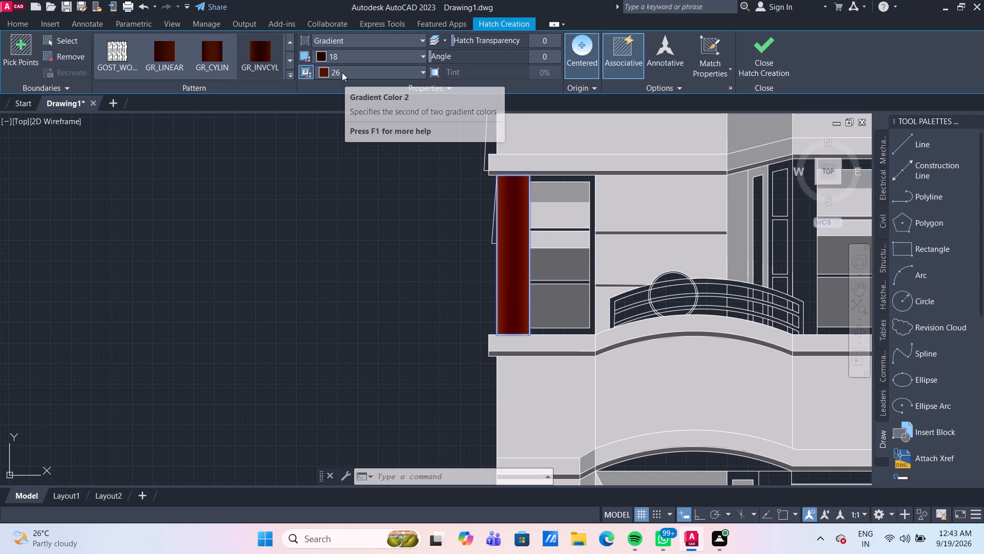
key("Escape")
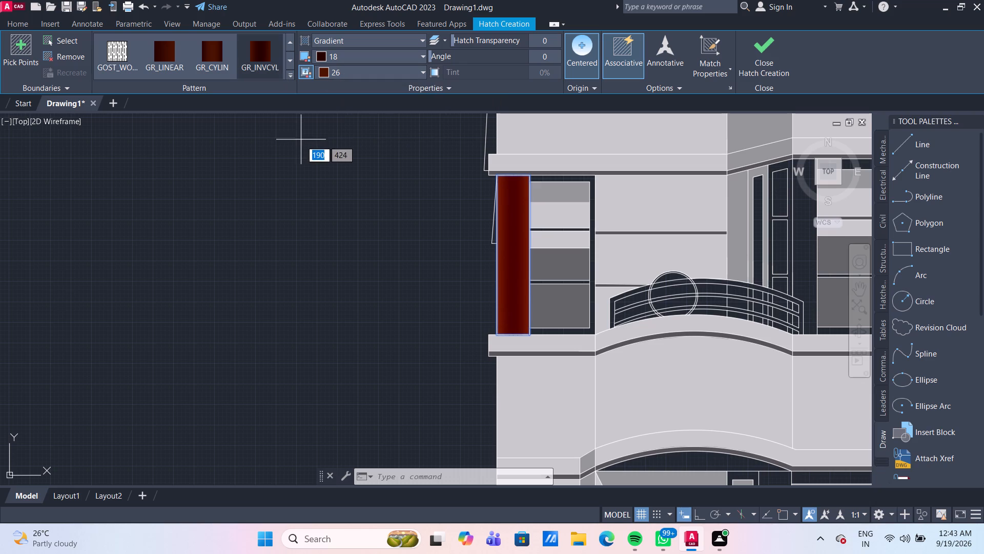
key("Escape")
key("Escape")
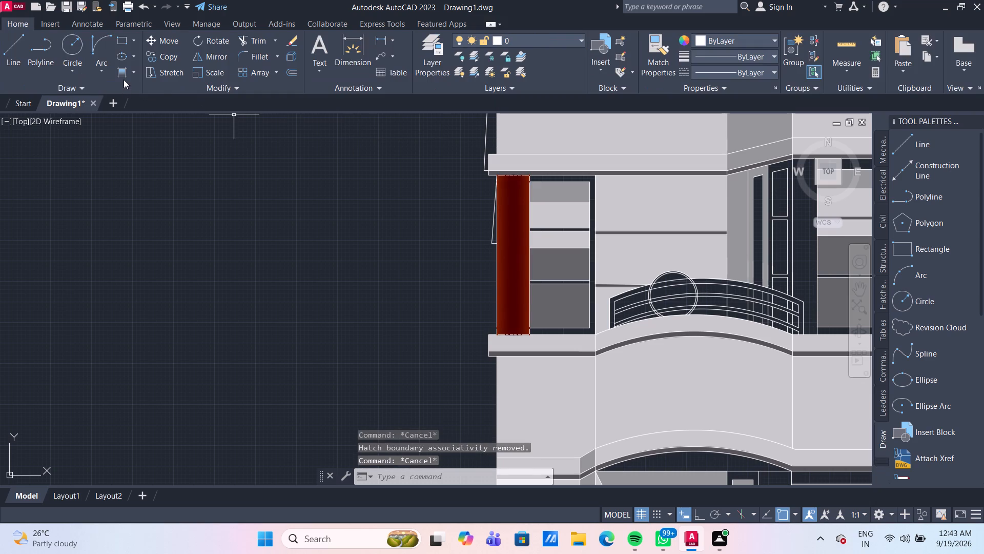
Start a solid hatch in index colour 18 and fill the narrow strip beside the upper-floor left window.
left_click(136, 76)
left_click(135, 93)
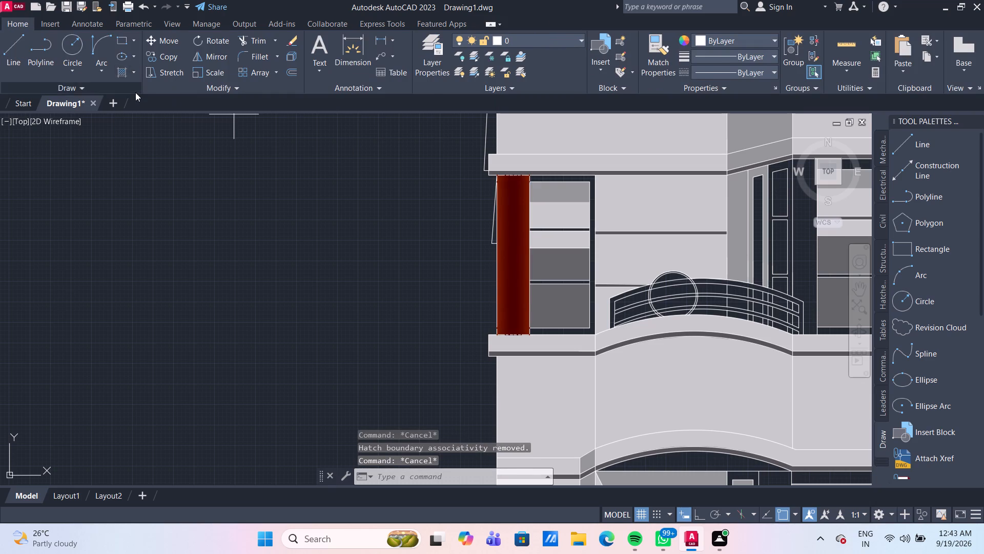
left_click(116, 50)
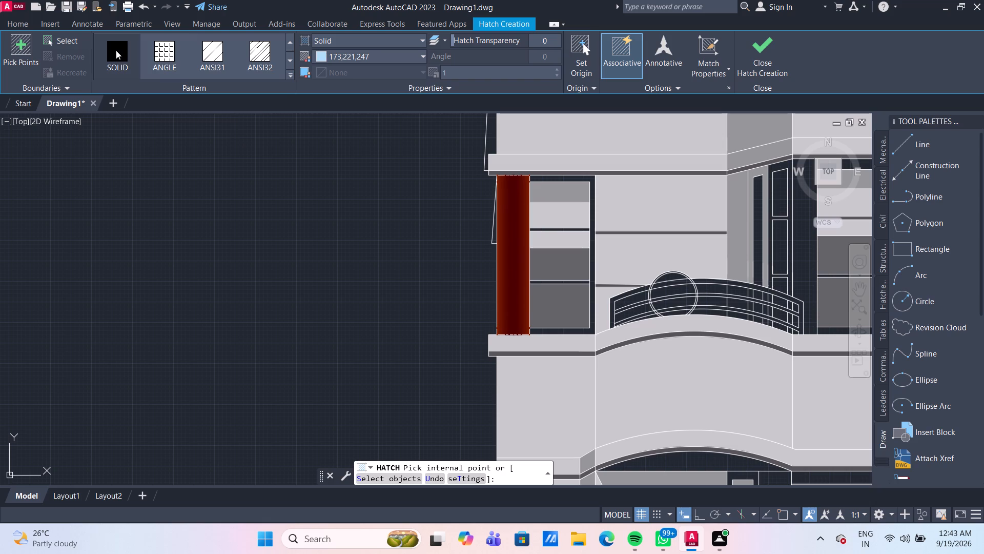
left_click(395, 56)
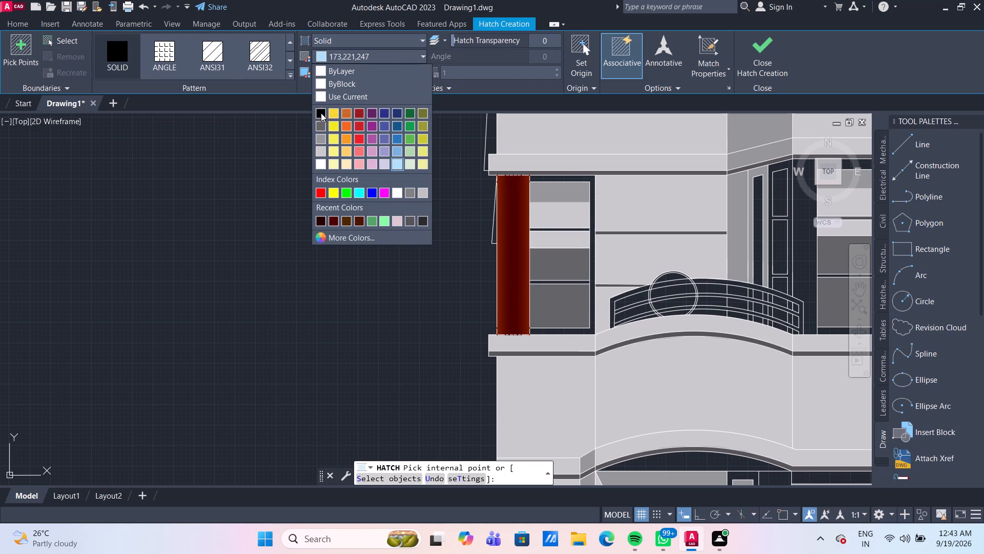
left_click(323, 223)
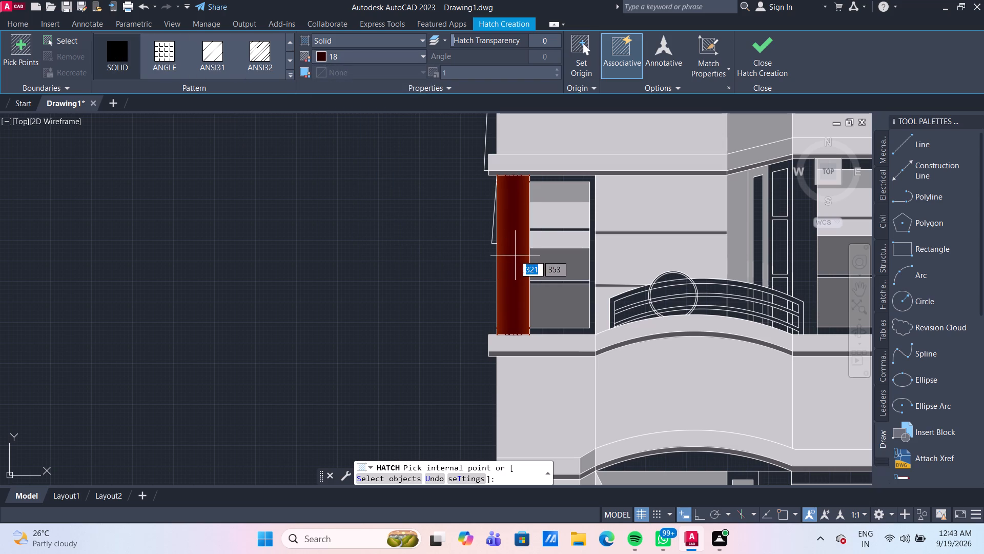
left_click(514, 254)
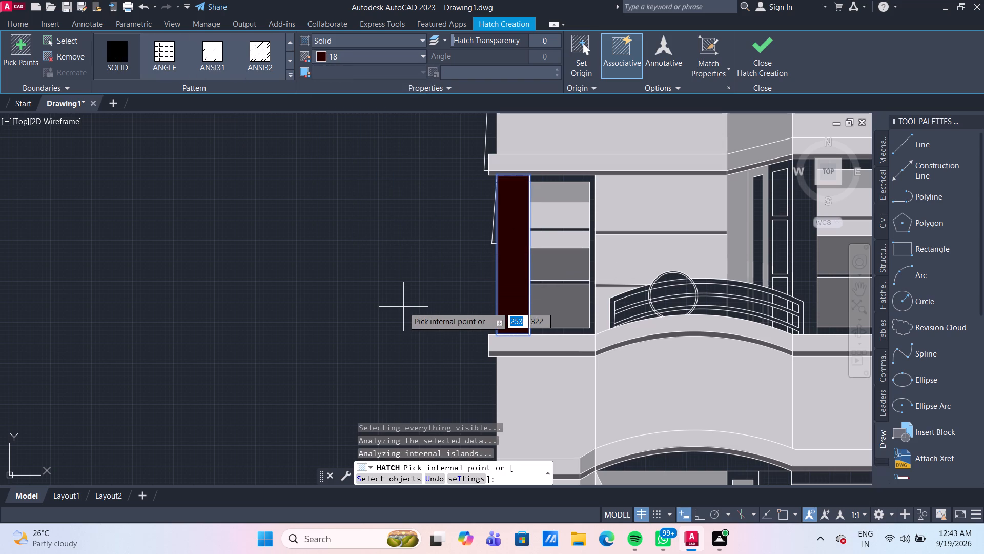
key("Escape")
Fill the narrow strip beside the upper-floor right window with the solid index colour 18 hatch.
scroll(403, 307, "down", 2)
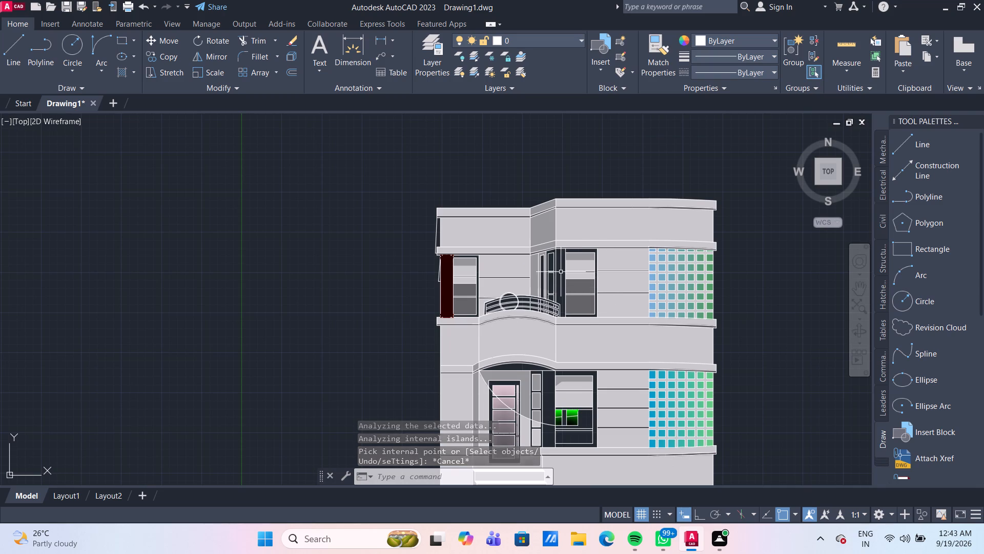
scroll(561, 272, "up", 2)
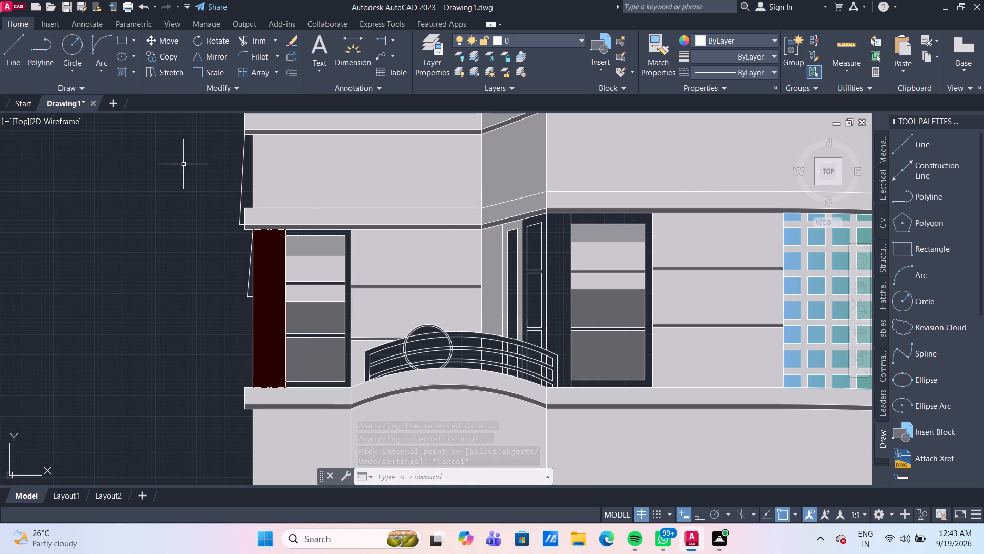
left_click(128, 73)
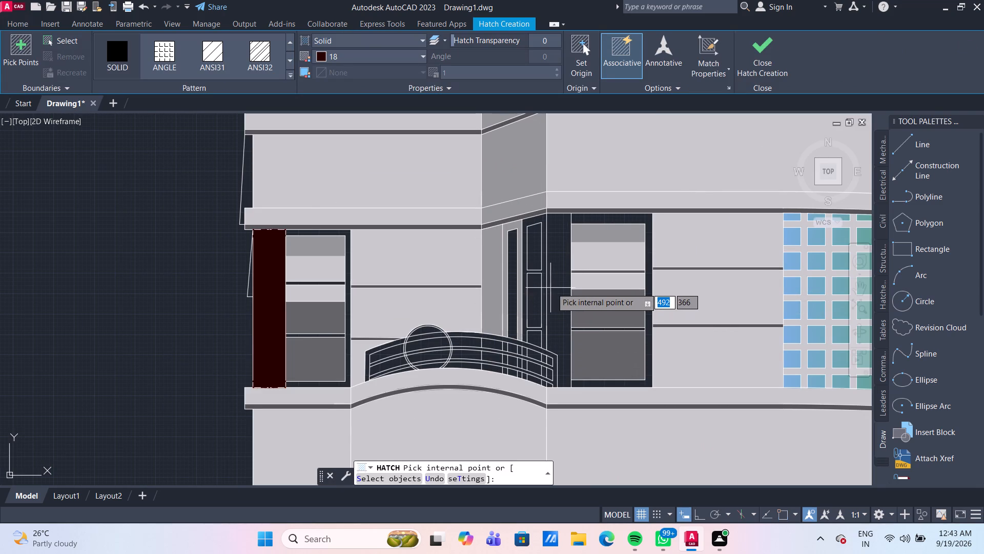
left_click(562, 290)
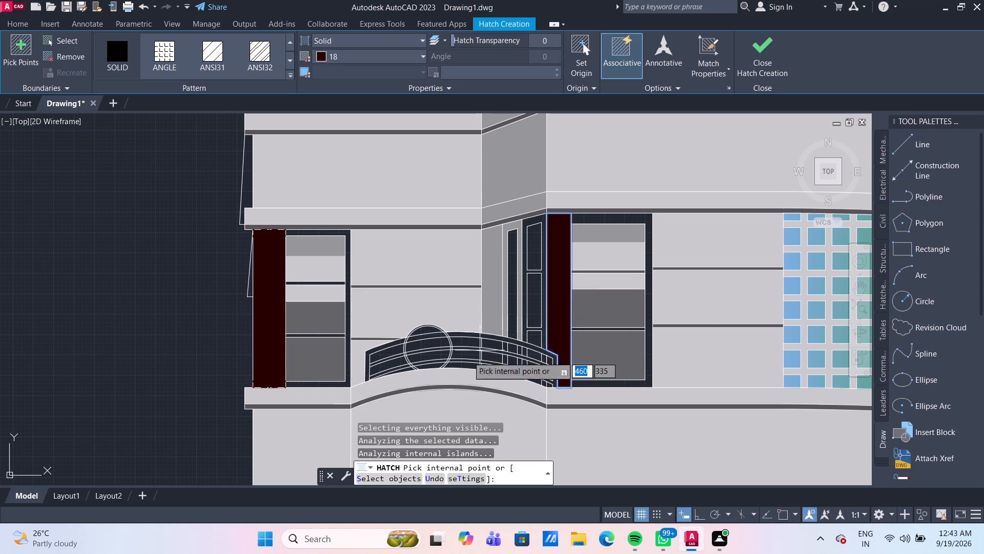
key("Escape")
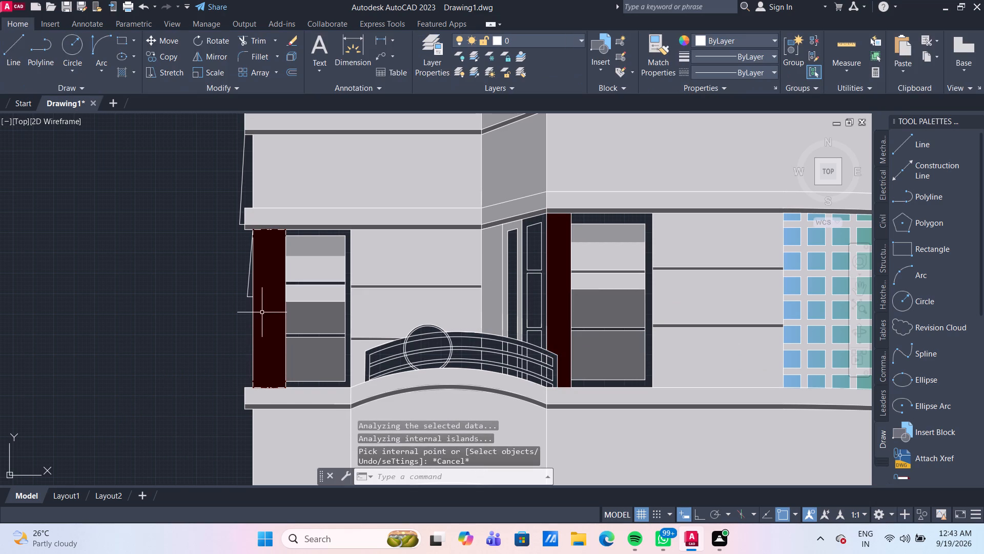
Delete the stacked solid and gradient fills from the strip beside the upper-floor left window.
left_click(261, 312)
key("Delete")
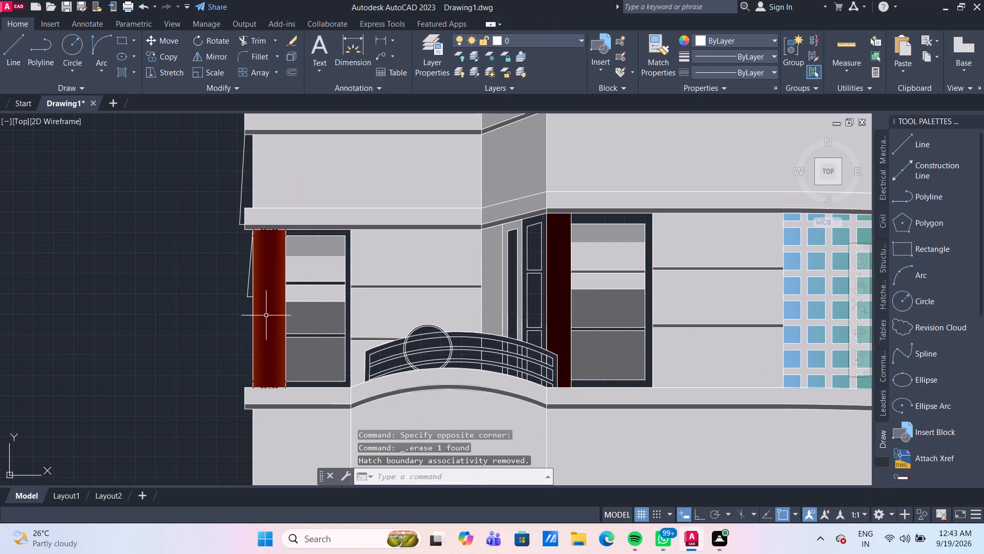
left_click(267, 315)
key("Delete")
left_click(264, 315)
key("Delete")
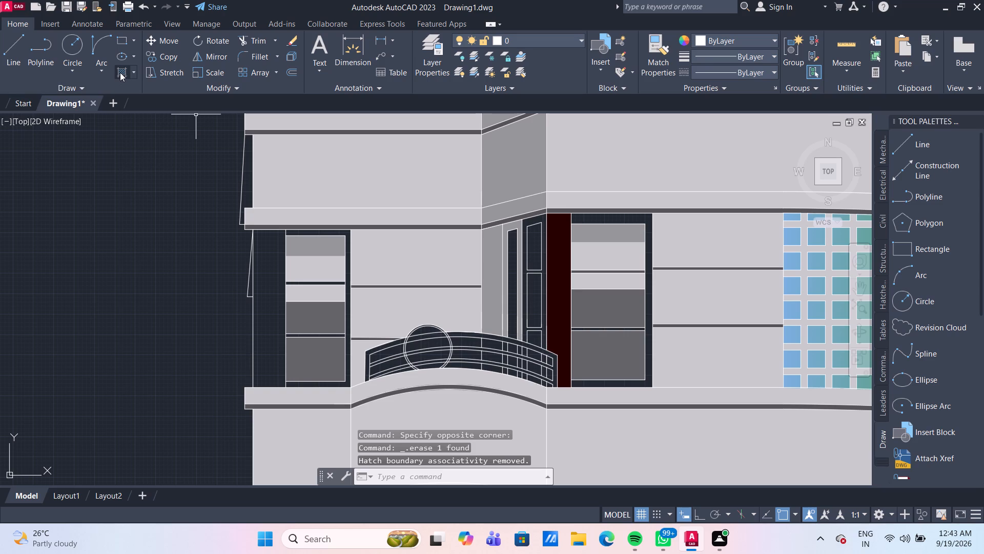
Fill the emptied strip beside the upper-floor left window with a solid hatch in index colour 18.
left_click(122, 72)
left_click(275, 311)
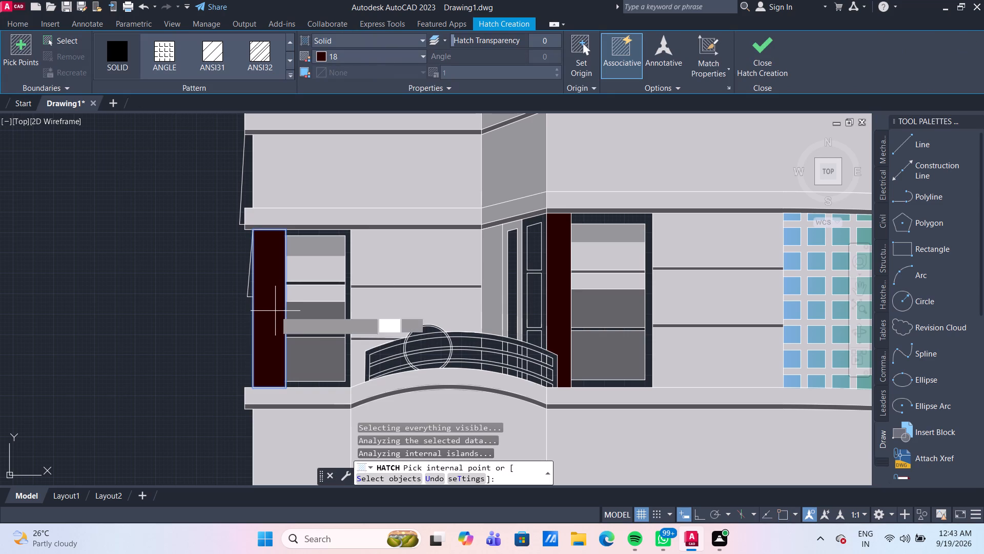
Fill both parts of the ground-floor strip between the narrow sidelight and the window with the same solid hatch.
scroll(250, 352, "down", 3)
middle_click_drag(232, 375, 242, 299)
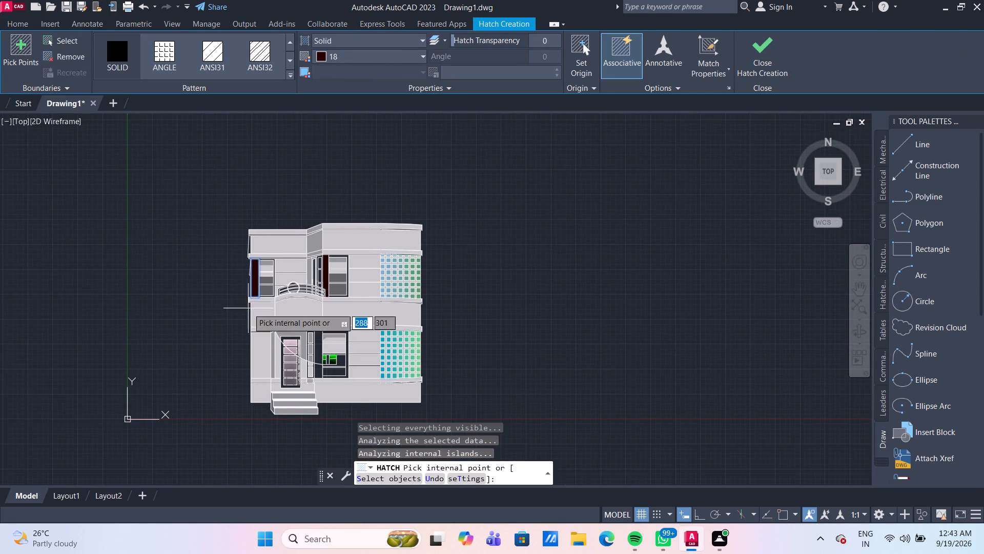
scroll(285, 352, "up", 2)
middle_click_drag(399, 375, 388, 307)
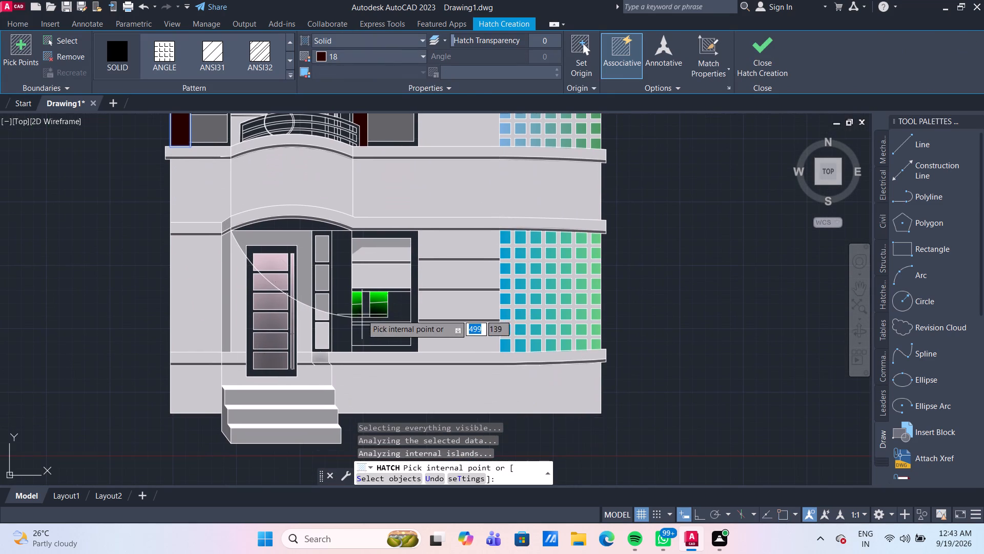
left_click(345, 288)
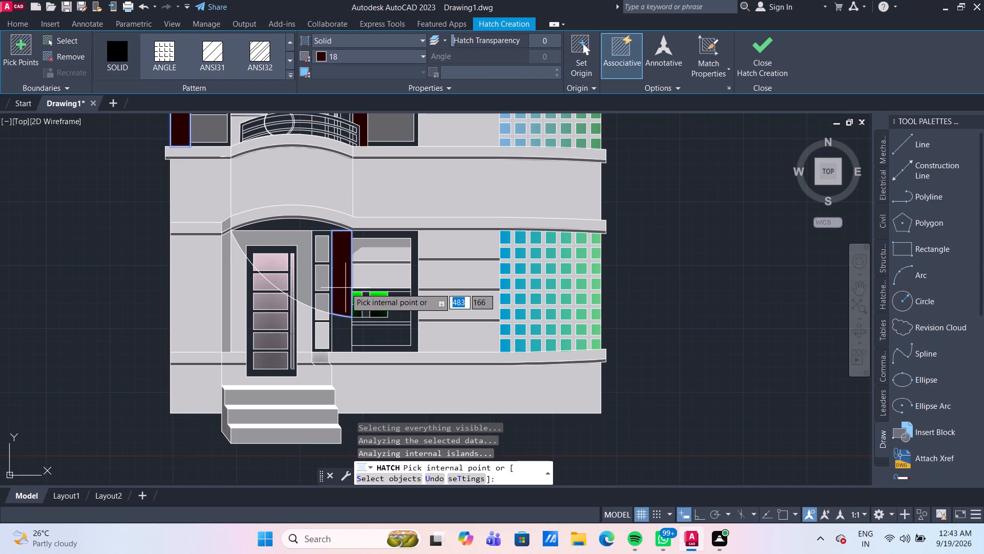
left_click(344, 332)
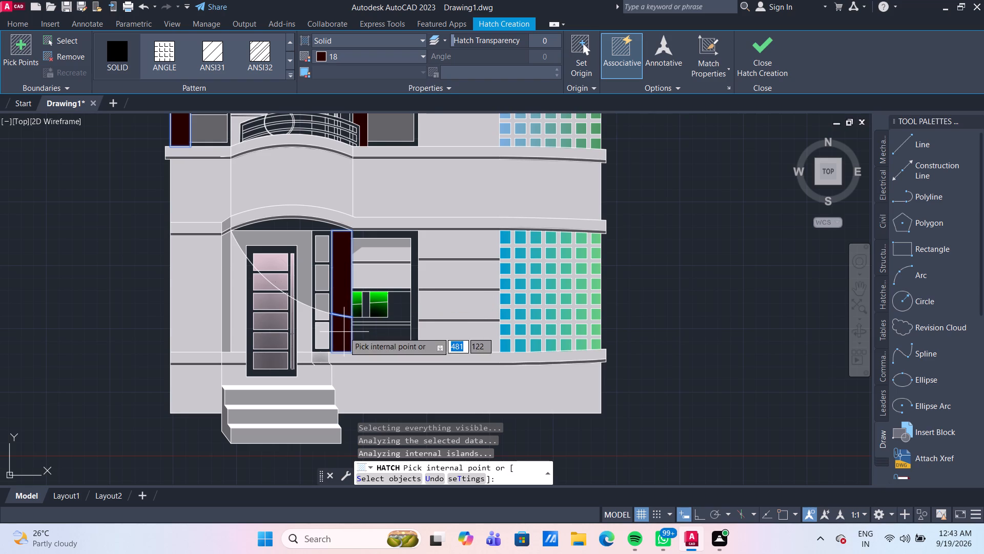
Fill the ground-floor entrance door frame and the adjacent four-pane sidelight frame with solid index colour 18, on both sides of the arc.
left_click(250, 280)
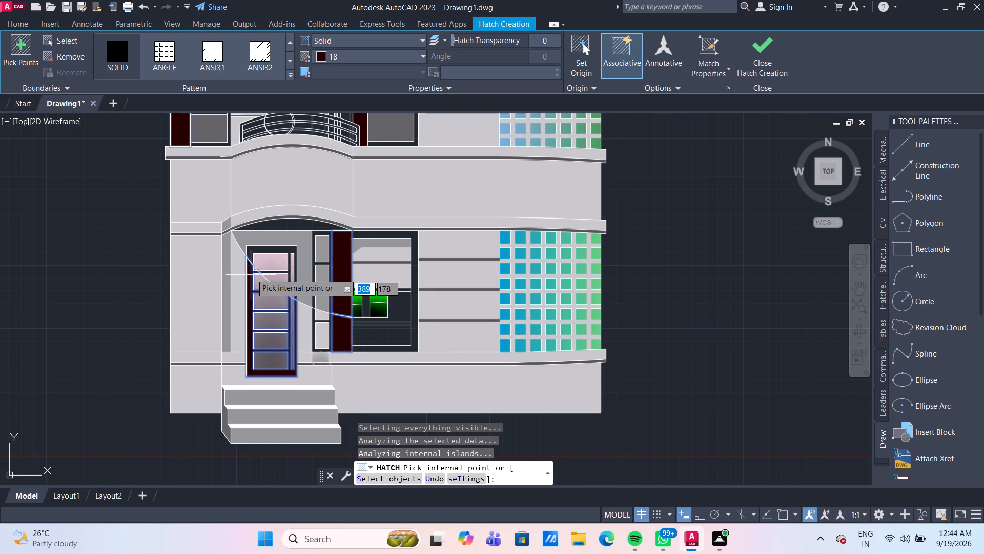
left_click(256, 249)
scroll(294, 304, "up", 2)
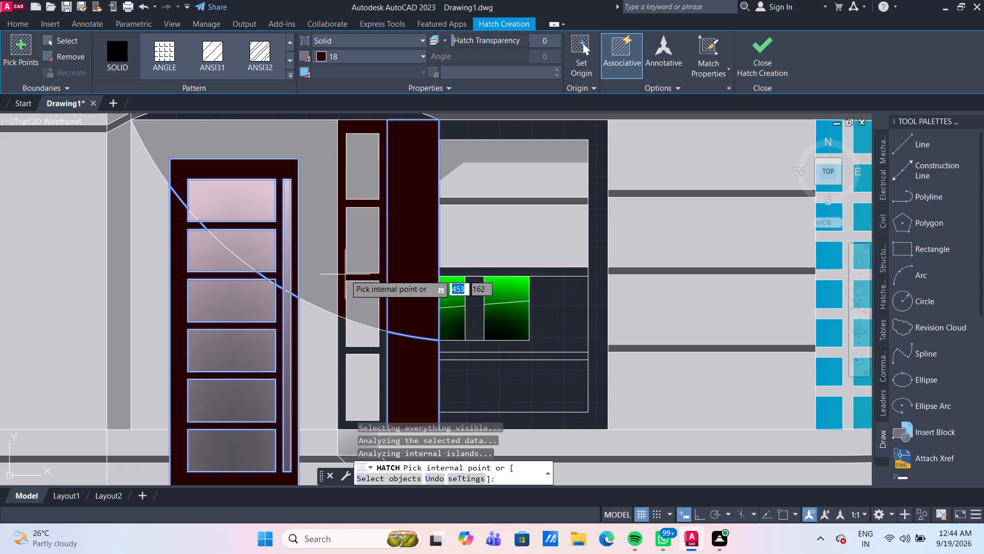
left_click(345, 274)
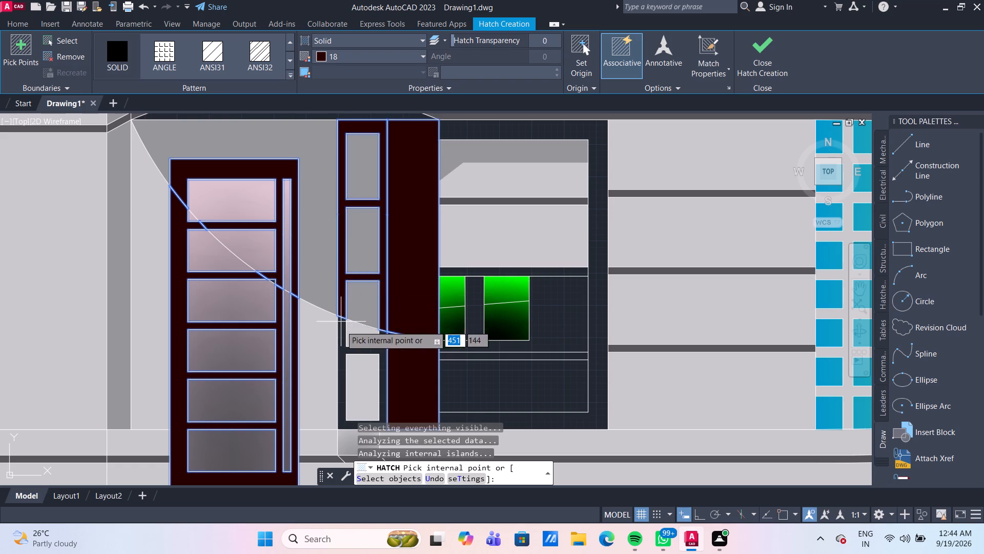
left_click(342, 353)
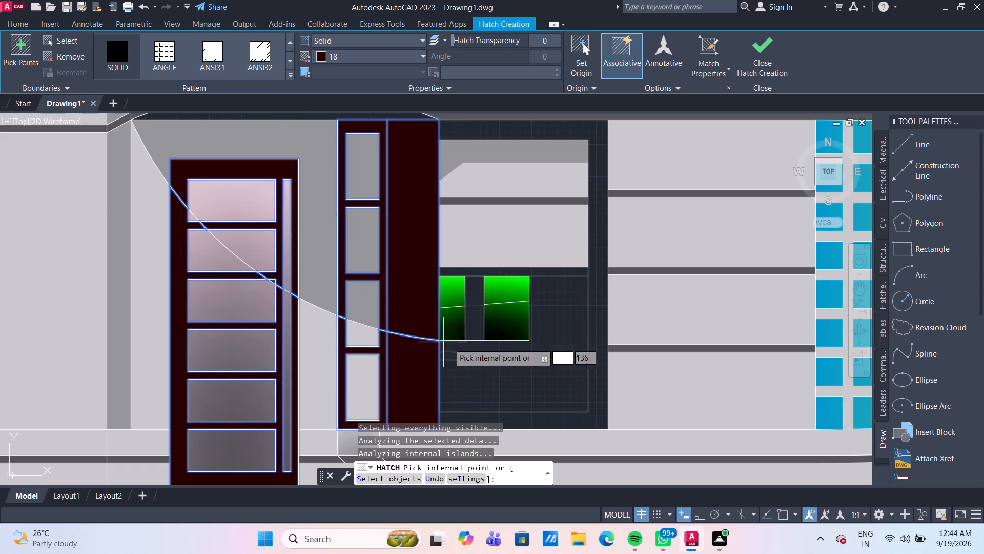
Fill the outer frame of the ground-floor window with the solid index colour 18 hatch.
scroll(416, 316, "down", 2)
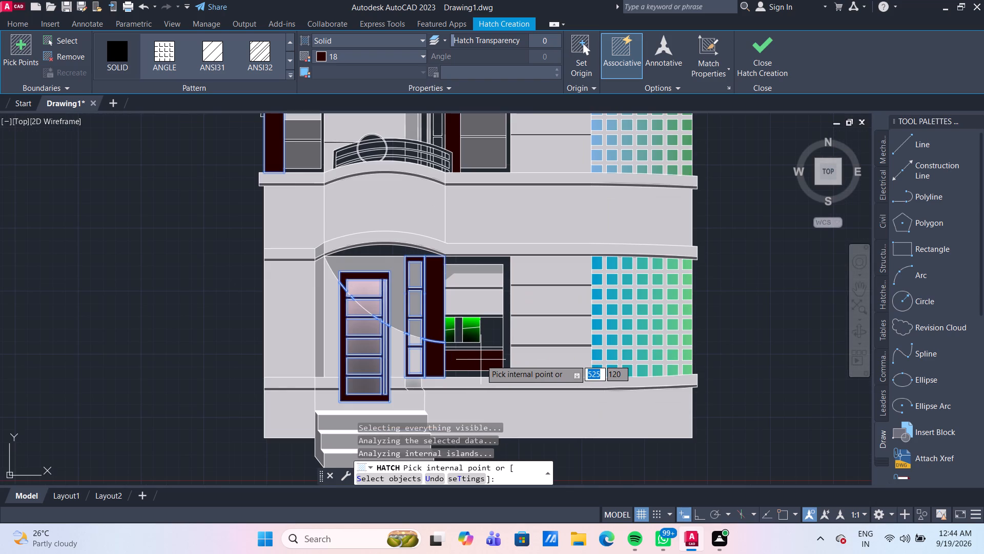
scroll(497, 365, "up", 1)
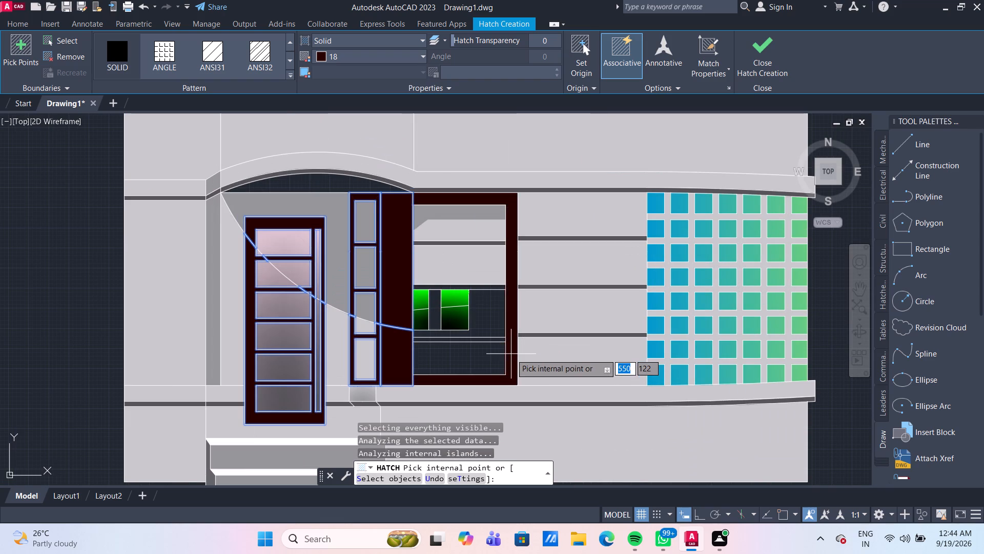
left_click(511, 354)
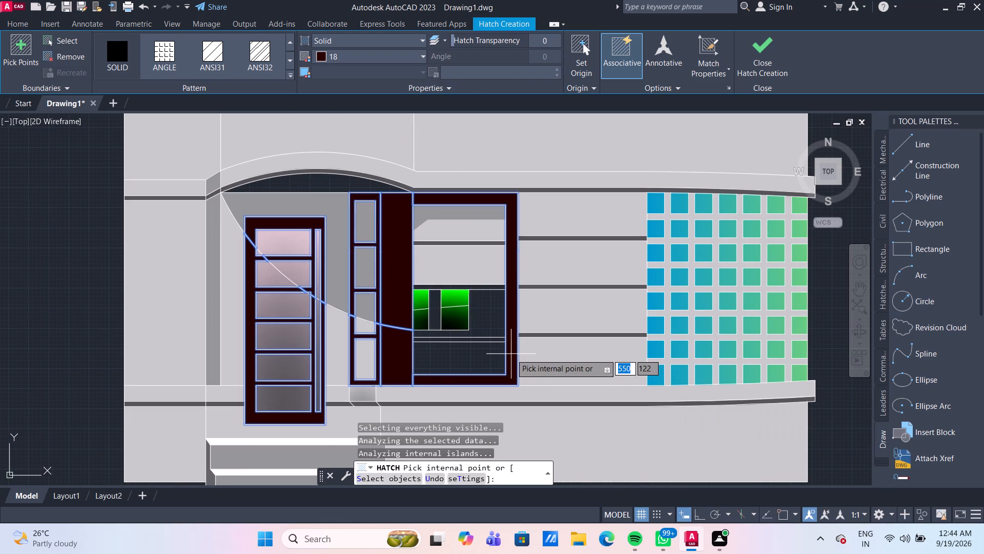
Fill the slanted panelled frame behind the upper-floor balcony railing with the solid index colour 18 hatch.
scroll(511, 354, "down", 1)
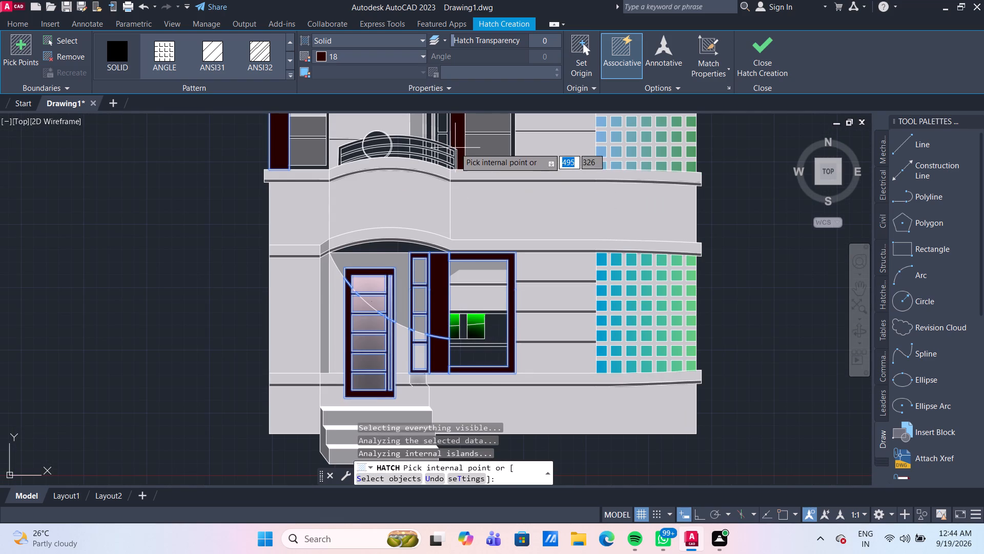
middle_click_drag(455, 148, 461, 292)
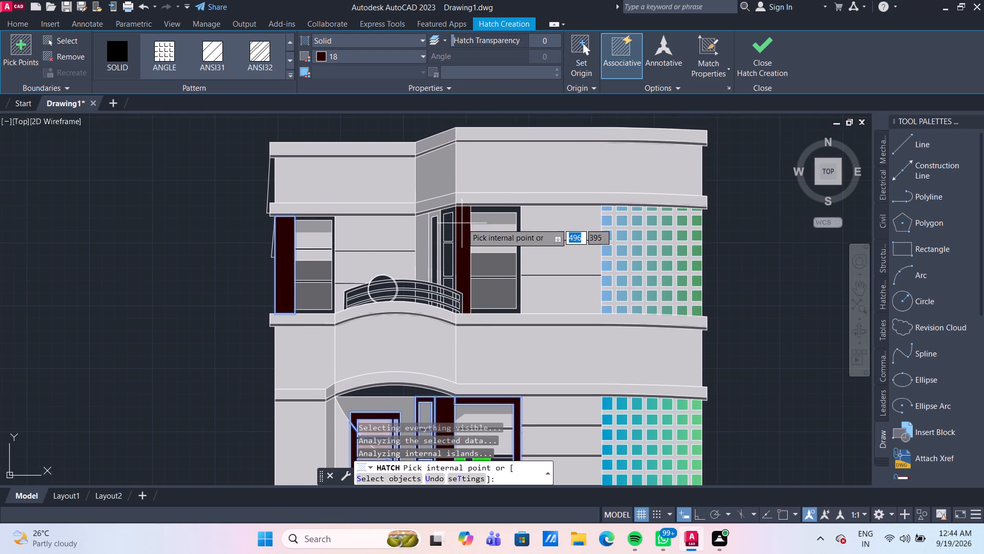
scroll(462, 223, "up", 2)
scroll(429, 187, "up", 1)
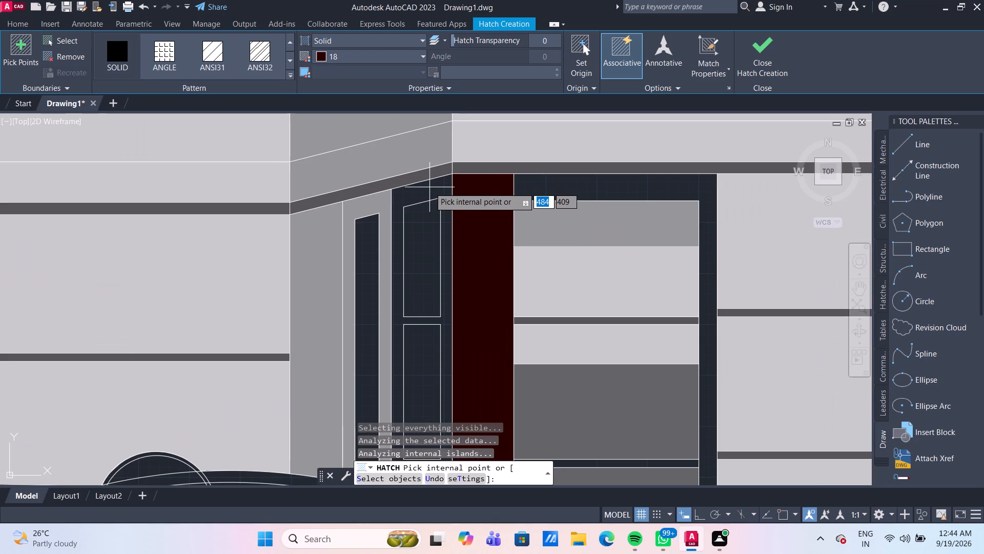
left_click(437, 191)
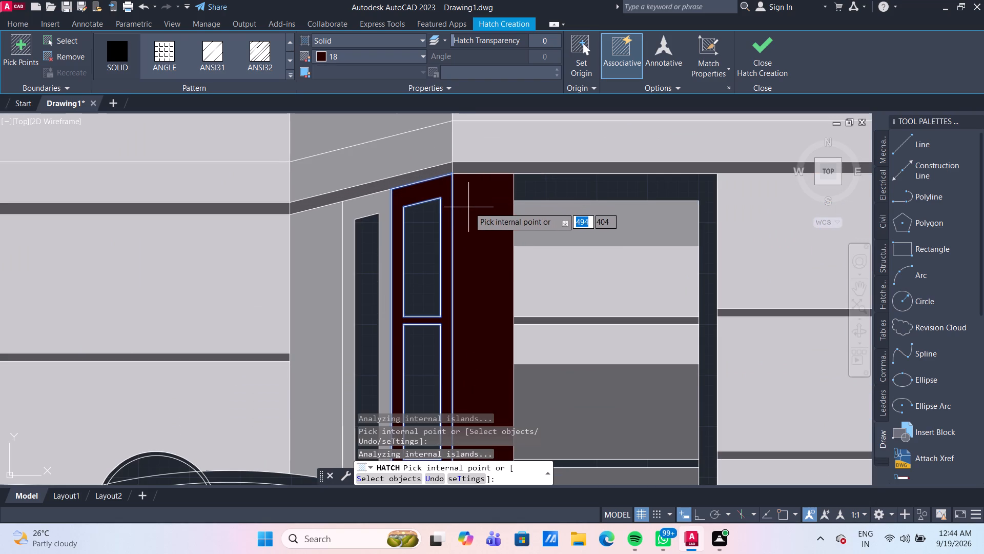
key("Escape")
Fill the outer frame of the upper-floor left window with a solid hatch in index colour 18.
scroll(482, 226, "down", 2)
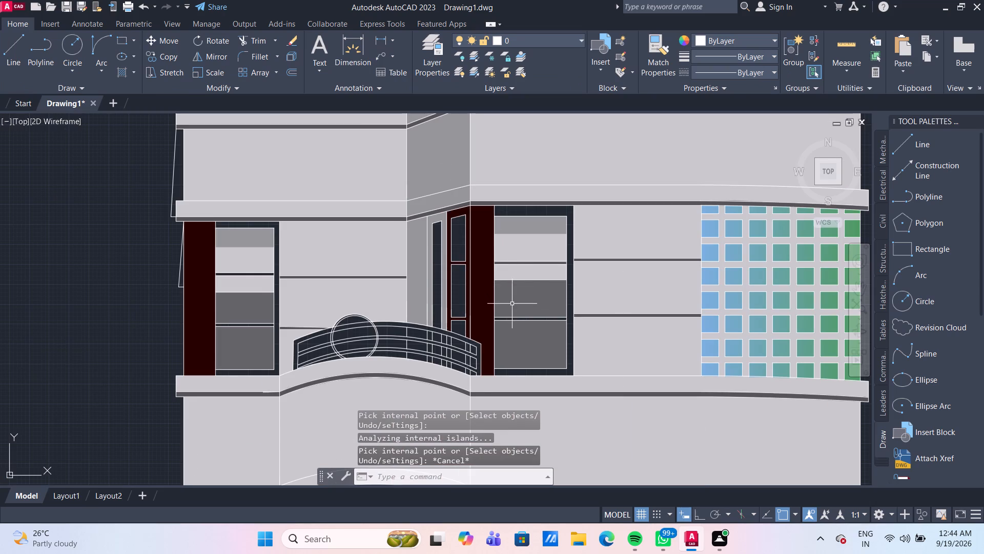
scroll(517, 308, "down", 1)
scroll(395, 295, "up", 1)
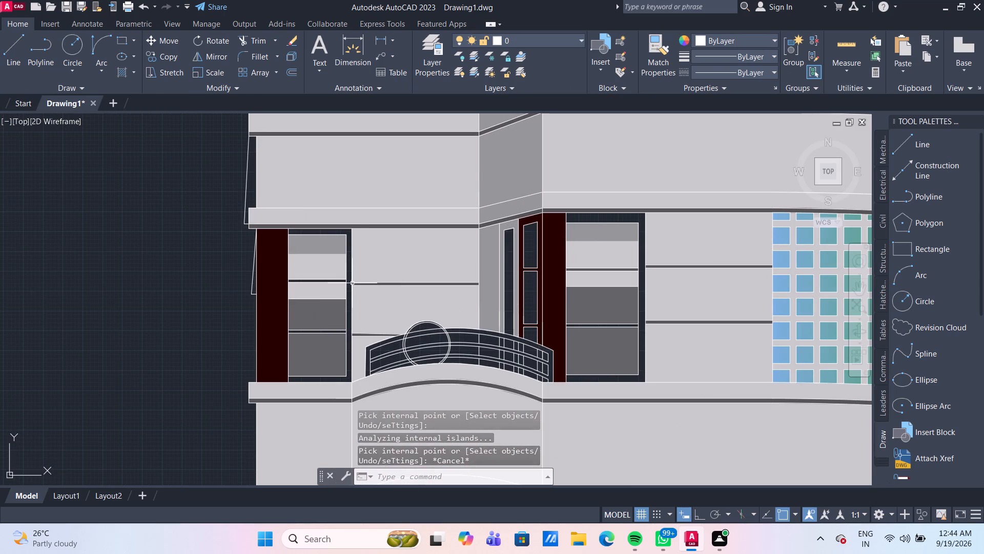
scroll(352, 281, "up", 1)
middle_click_drag(356, 280, 362, 245)
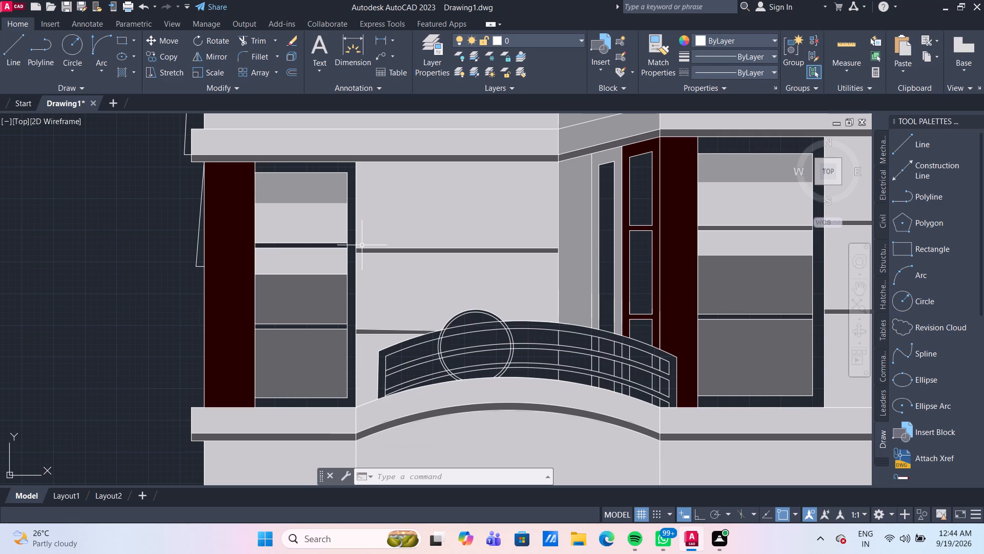
left_click(125, 70)
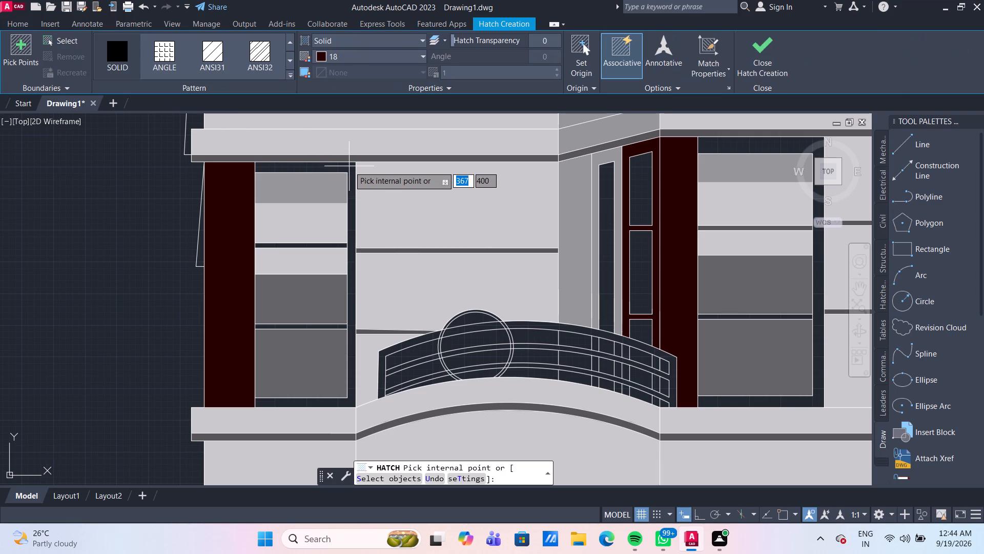
left_click(349, 166)
key("Escape")
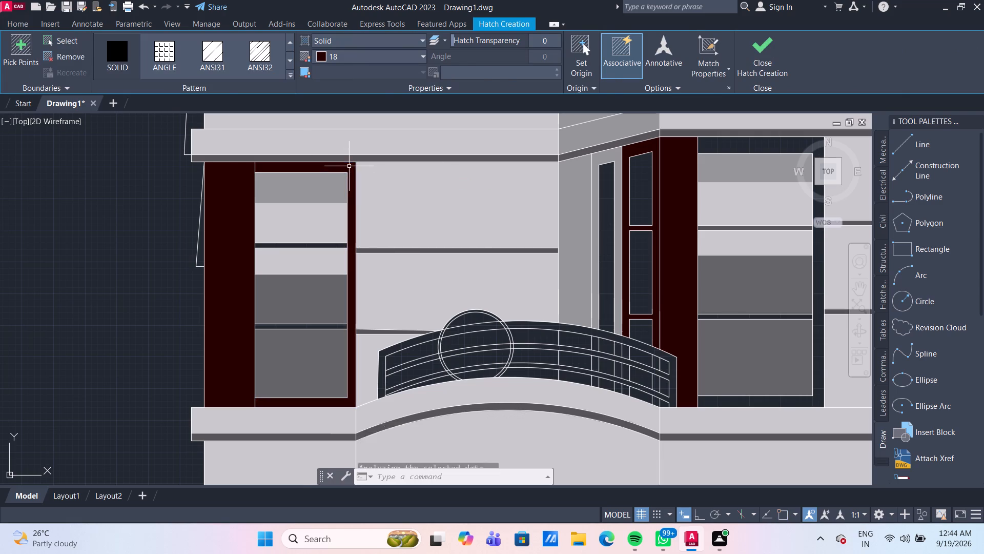
Fill the two thin horizontal bars across the upper-floor left window with a solid hatch in colour 43,43,44.
scroll(332, 257, "up", 2)
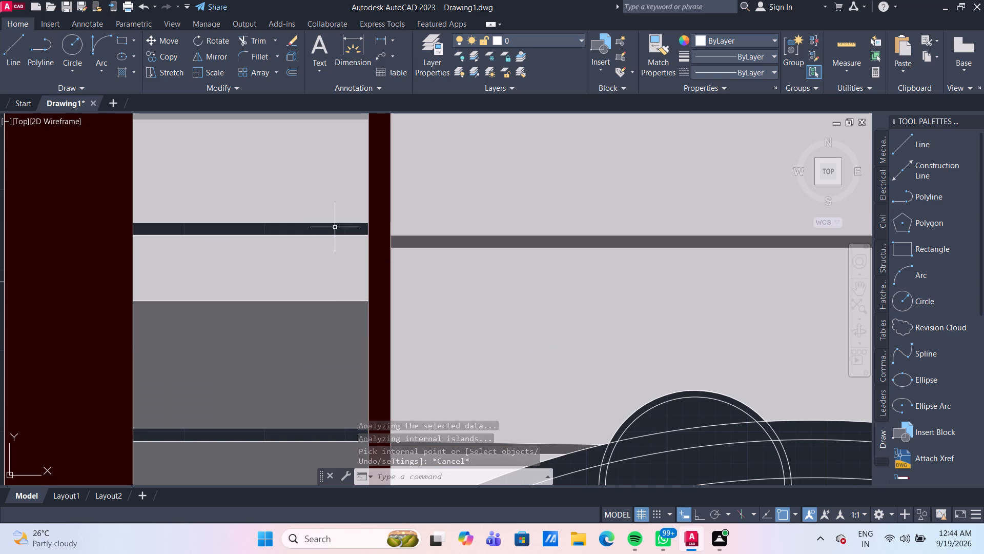
left_click(125, 74)
left_click(402, 59)
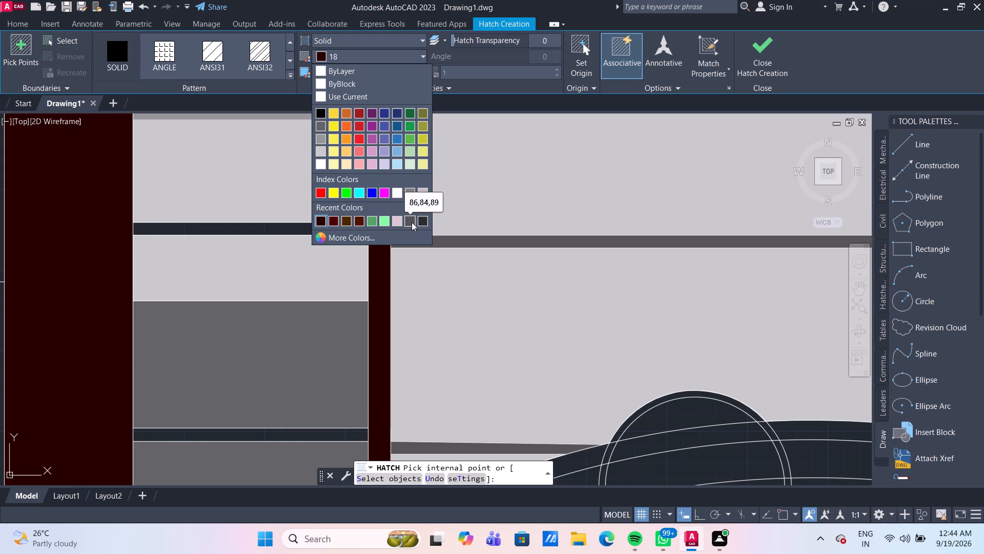
scroll(412, 222, "down", 2)
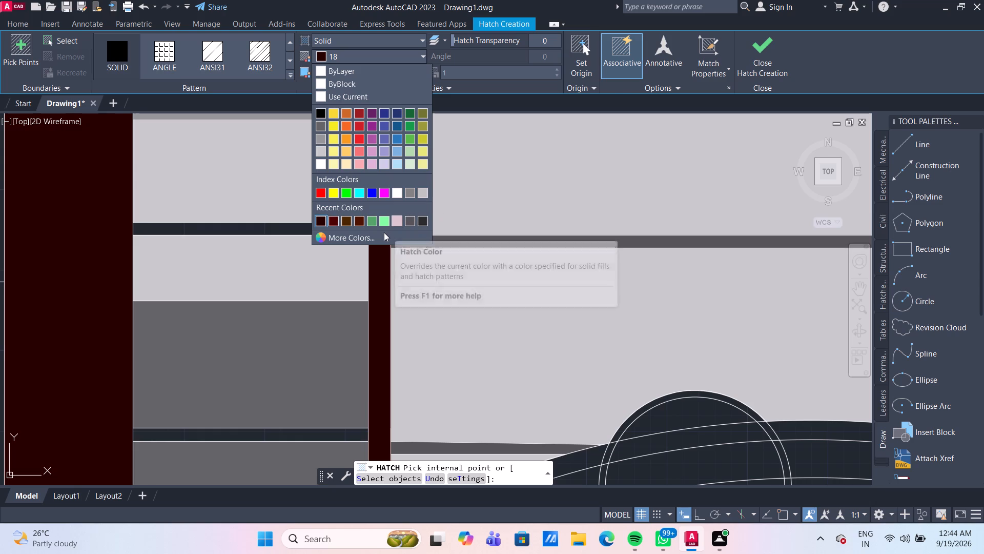
left_click(382, 238)
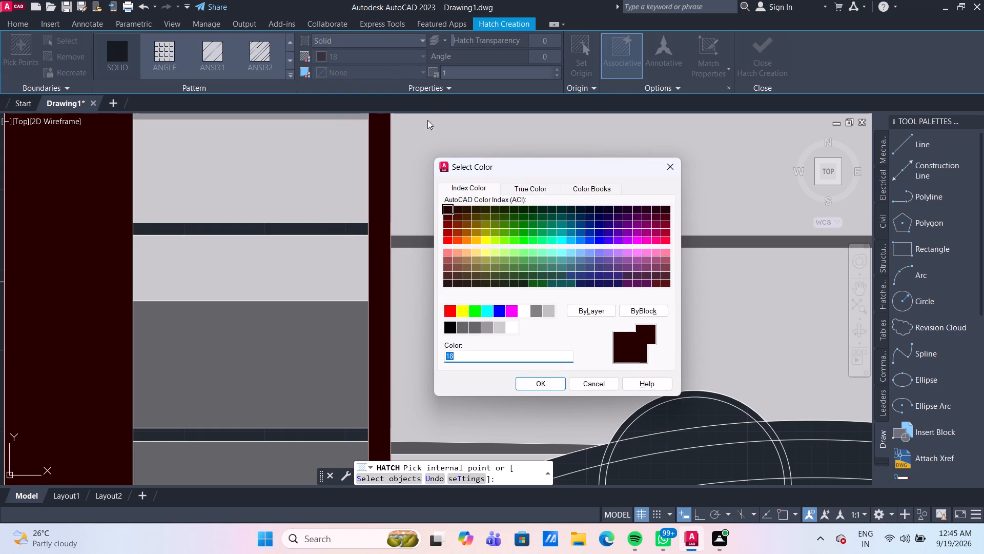
left_click(409, 56)
key("Escape")
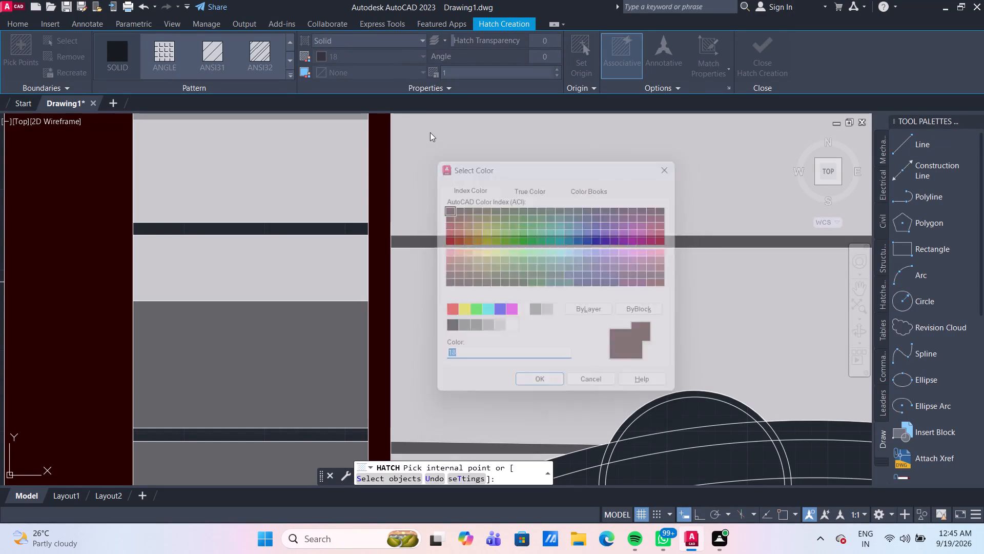
left_click(394, 58)
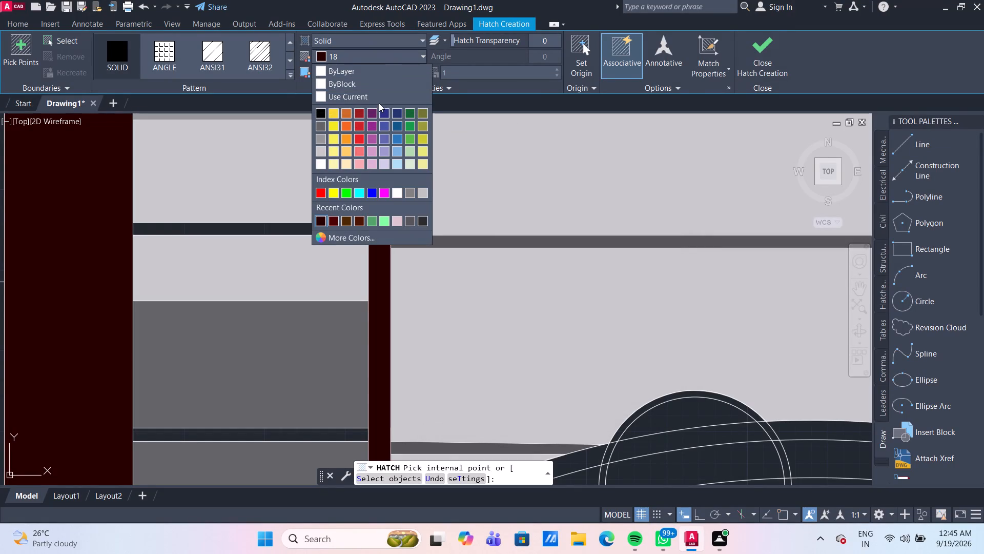
left_click(381, 97)
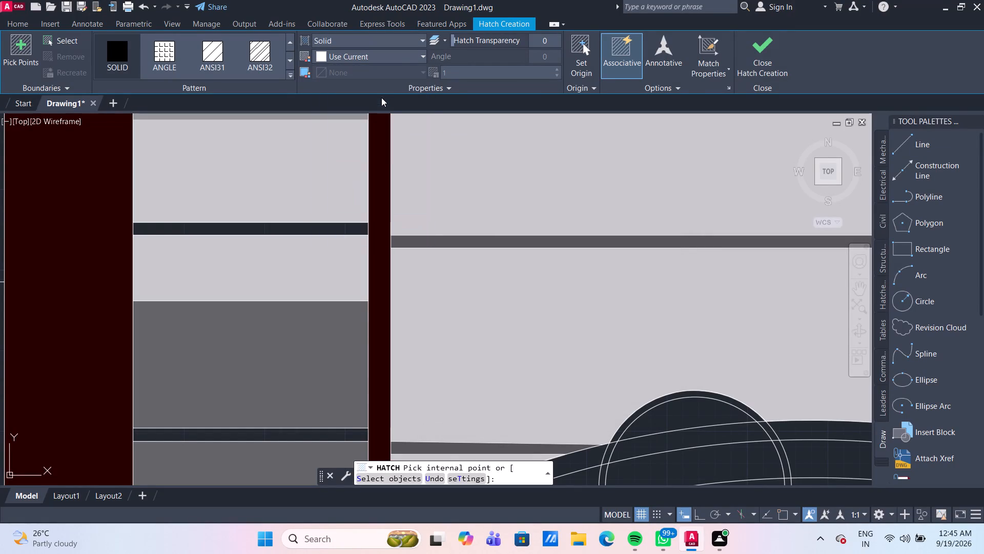
left_click(397, 55)
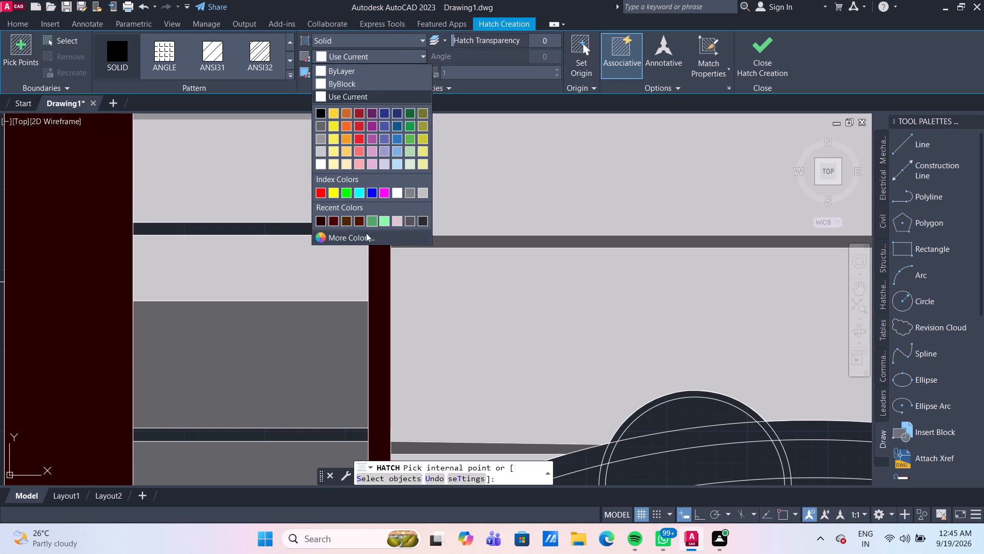
left_click(423, 224)
left_click(324, 229)
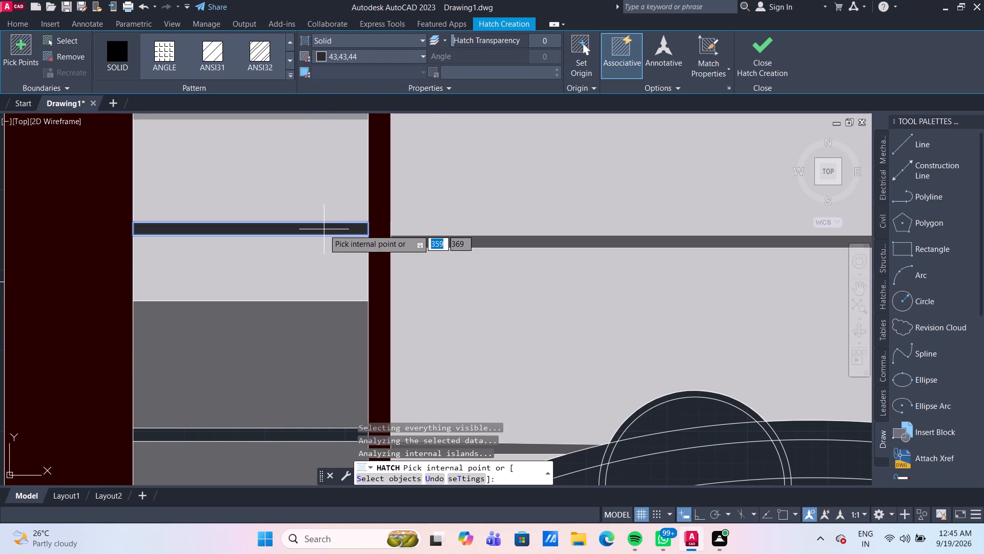
left_click(300, 435)
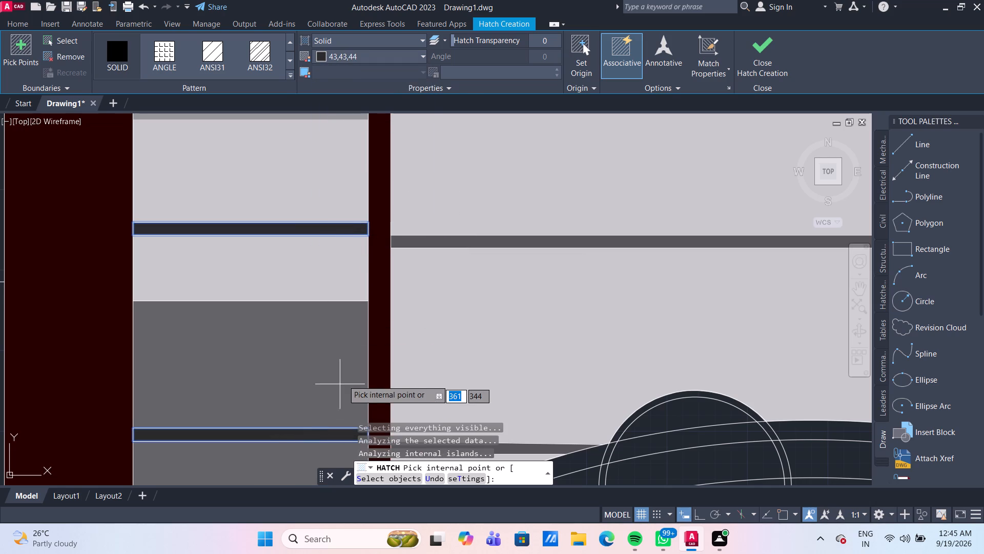
key("Escape")
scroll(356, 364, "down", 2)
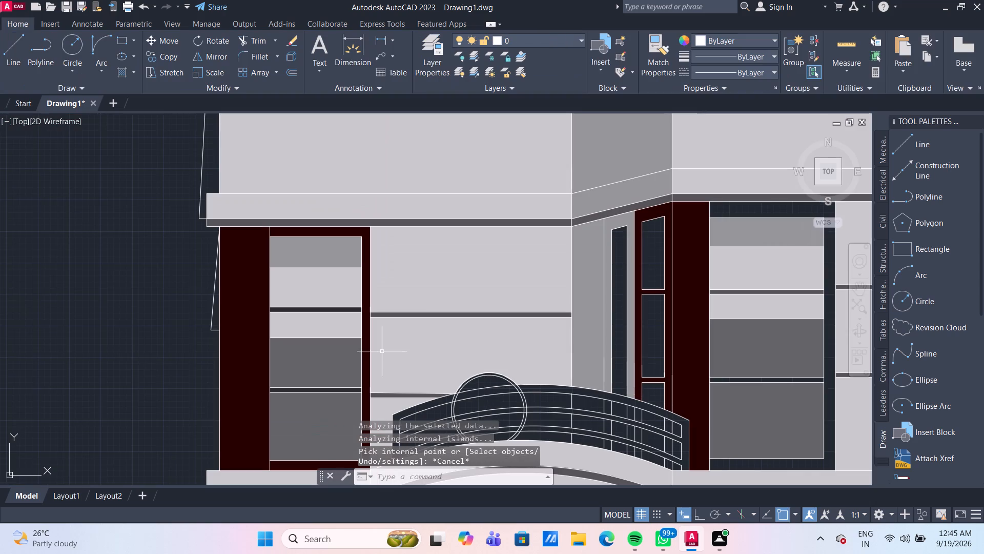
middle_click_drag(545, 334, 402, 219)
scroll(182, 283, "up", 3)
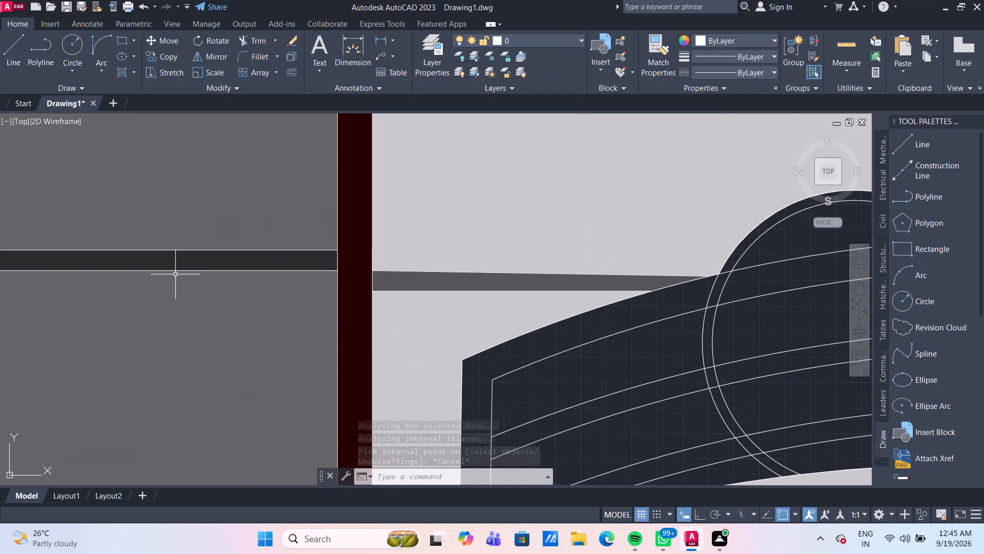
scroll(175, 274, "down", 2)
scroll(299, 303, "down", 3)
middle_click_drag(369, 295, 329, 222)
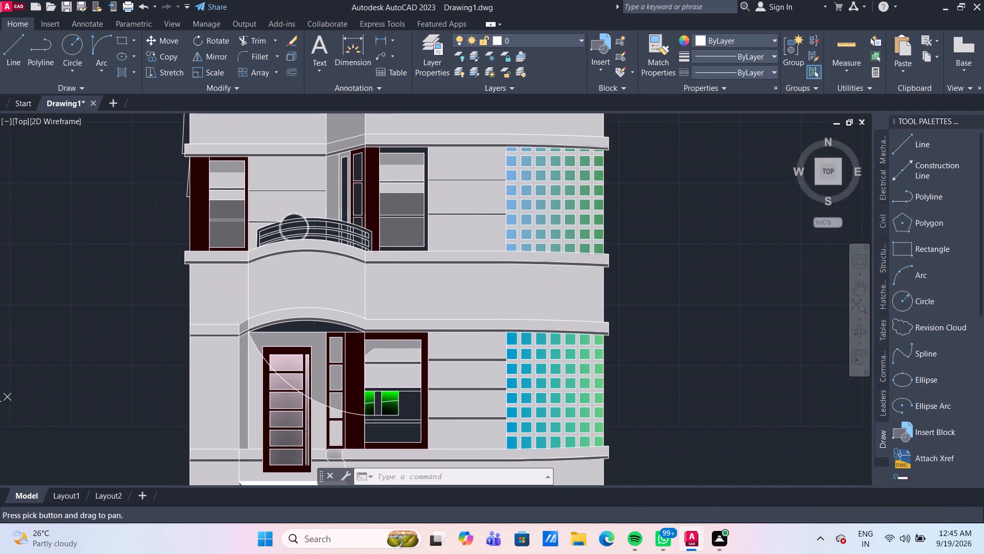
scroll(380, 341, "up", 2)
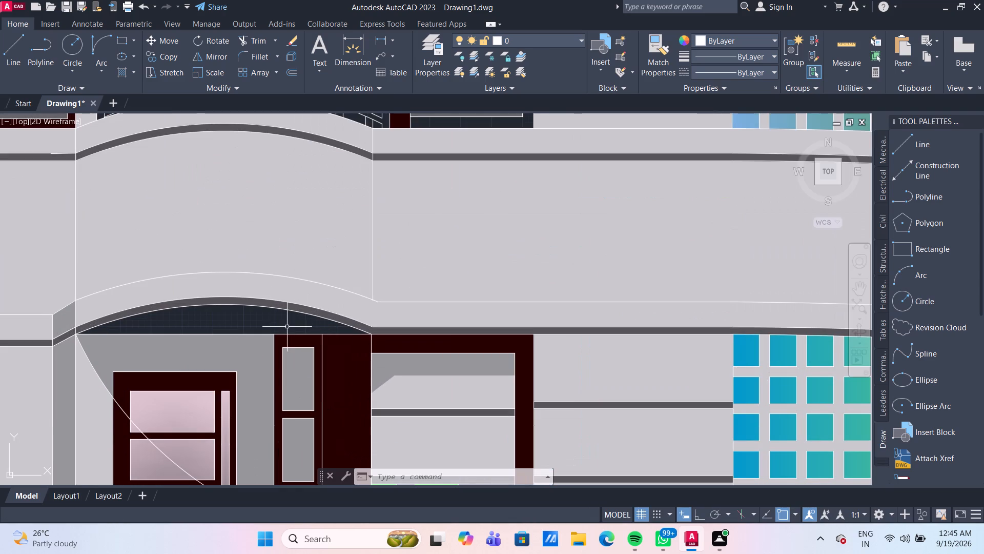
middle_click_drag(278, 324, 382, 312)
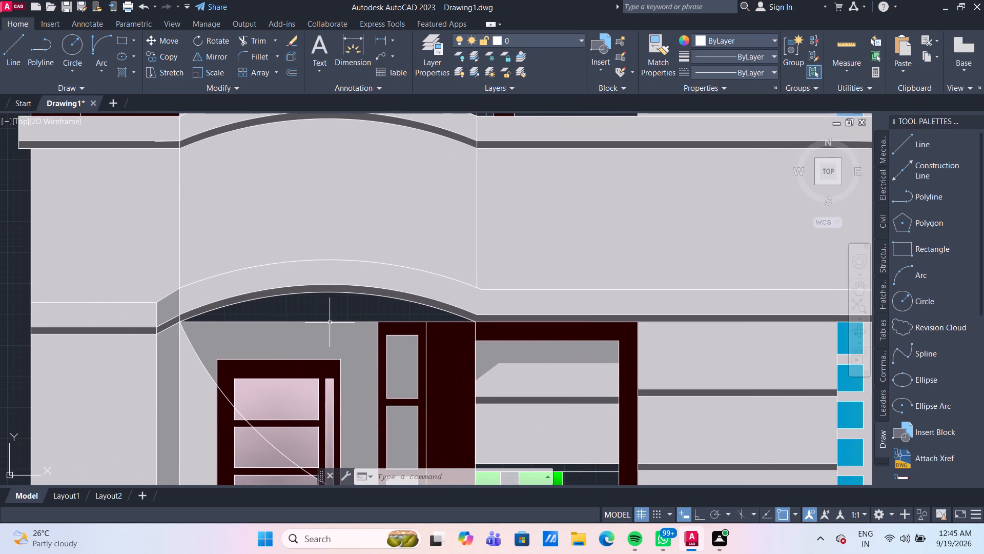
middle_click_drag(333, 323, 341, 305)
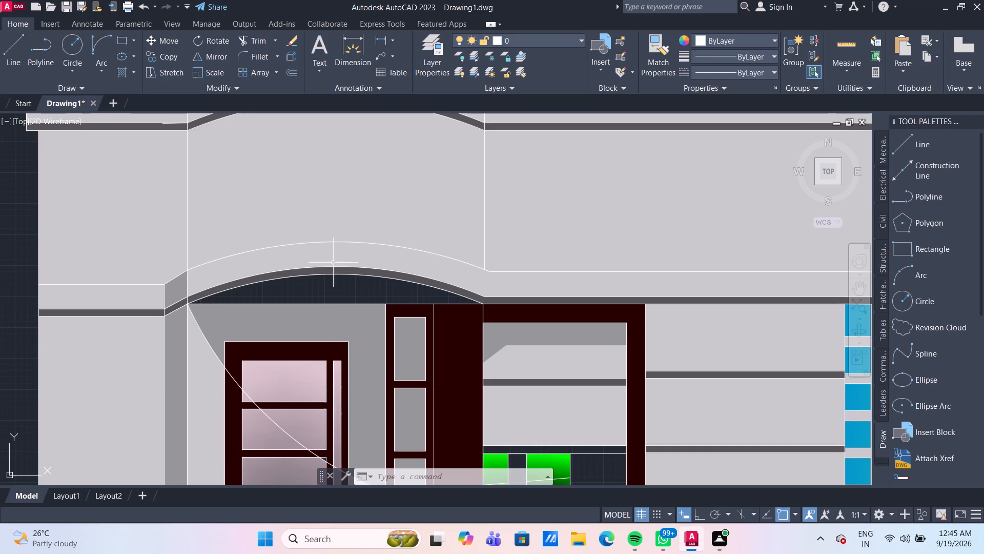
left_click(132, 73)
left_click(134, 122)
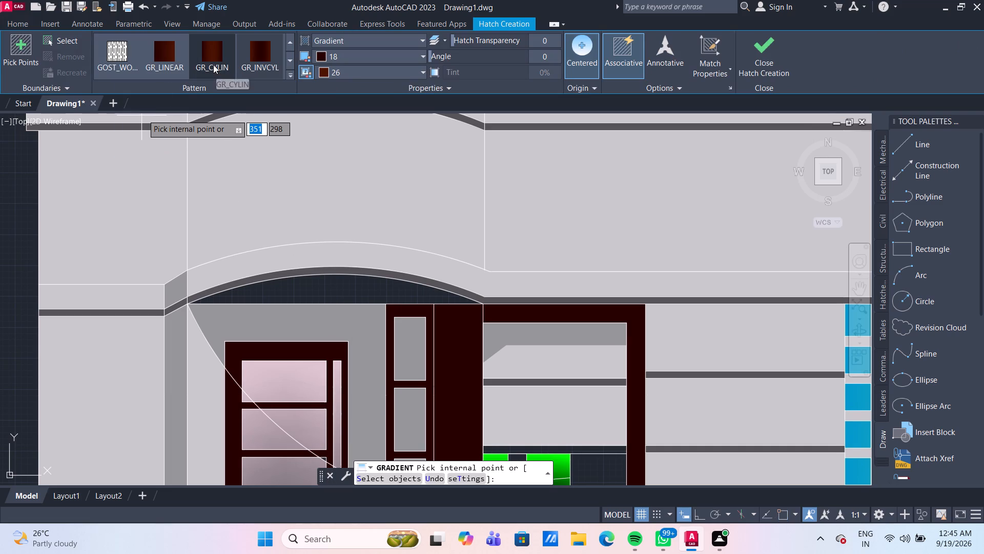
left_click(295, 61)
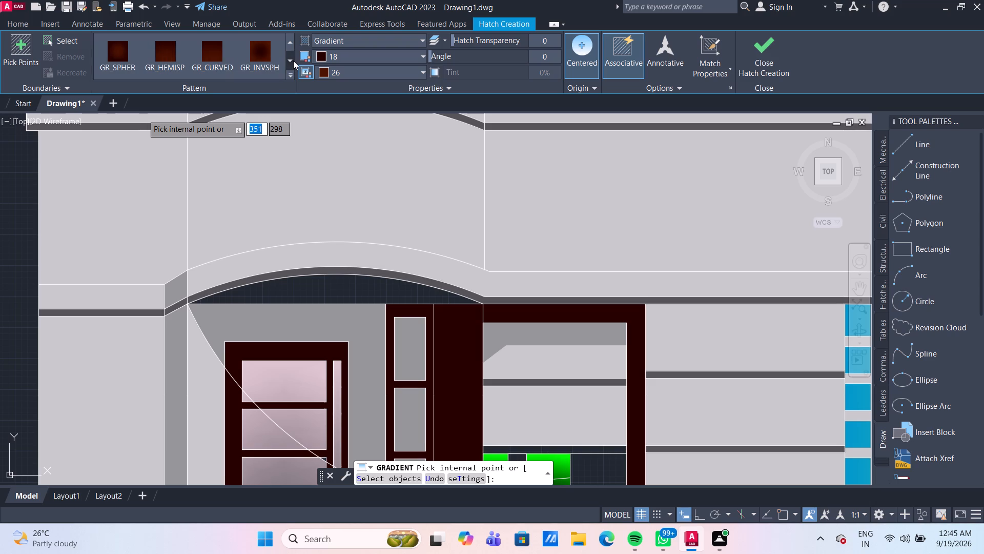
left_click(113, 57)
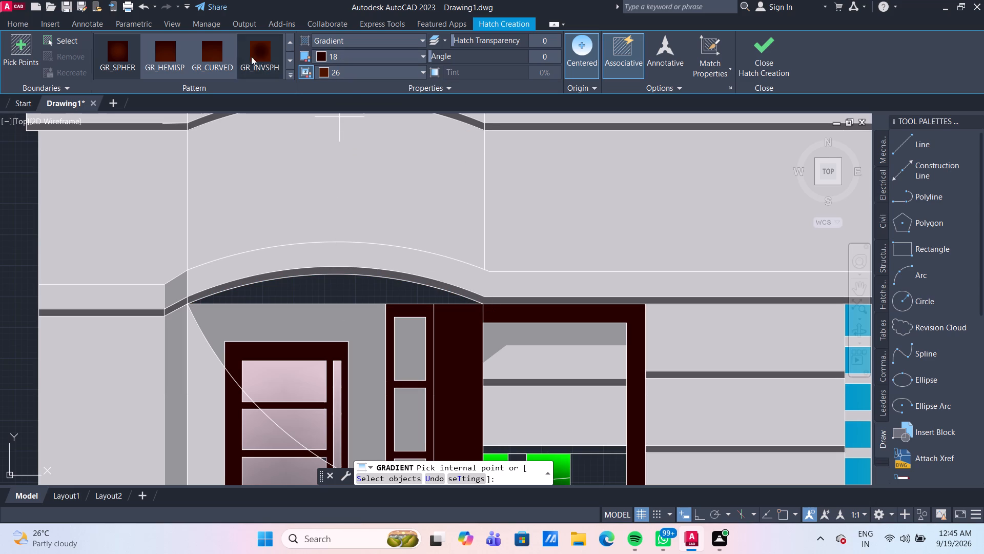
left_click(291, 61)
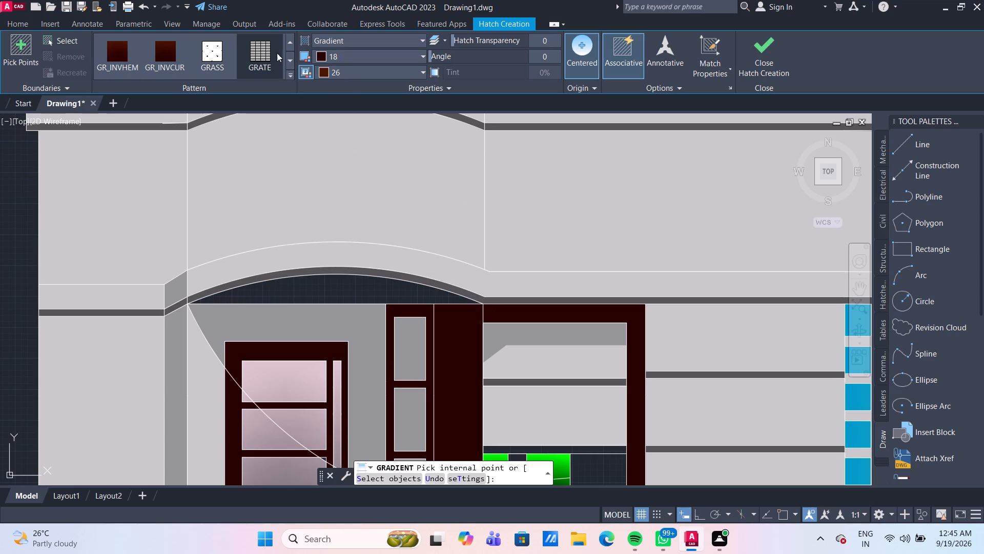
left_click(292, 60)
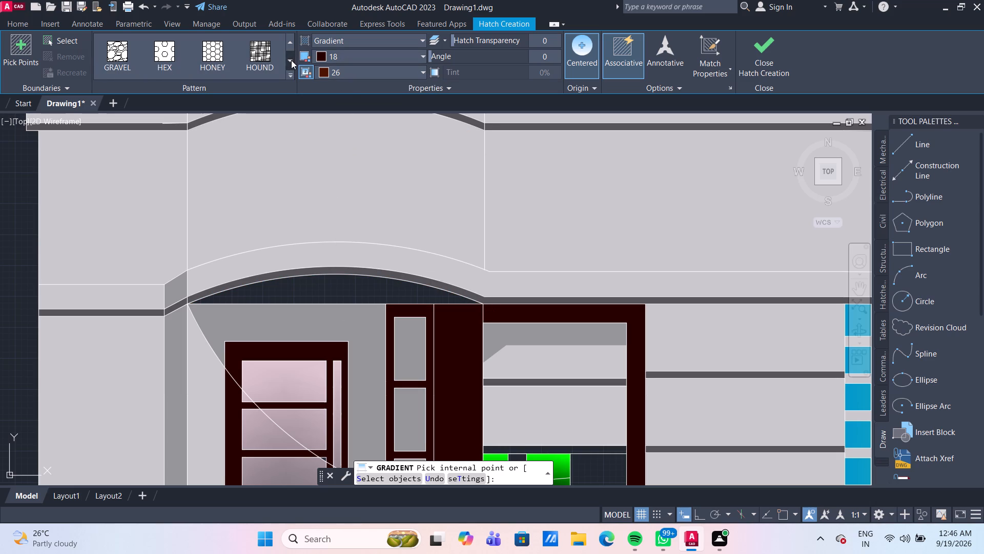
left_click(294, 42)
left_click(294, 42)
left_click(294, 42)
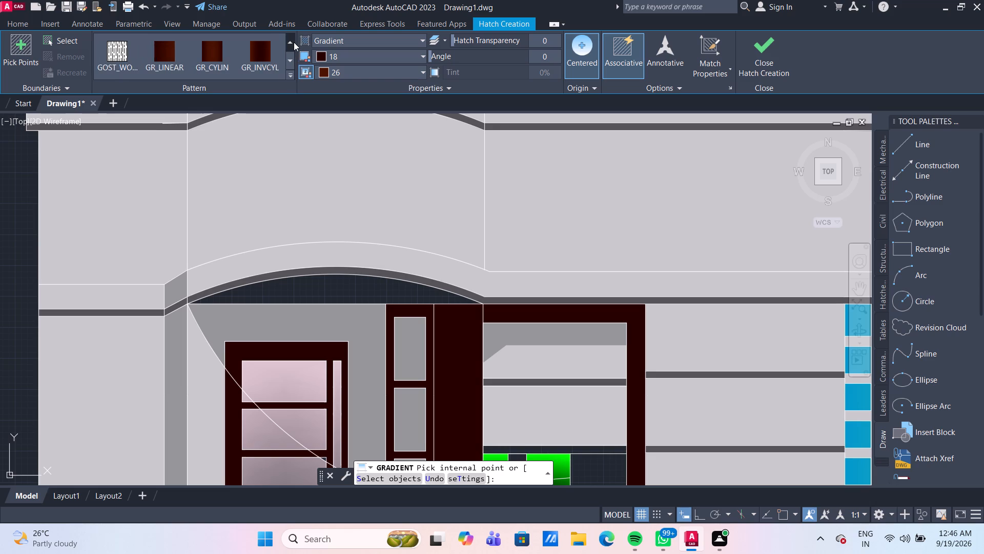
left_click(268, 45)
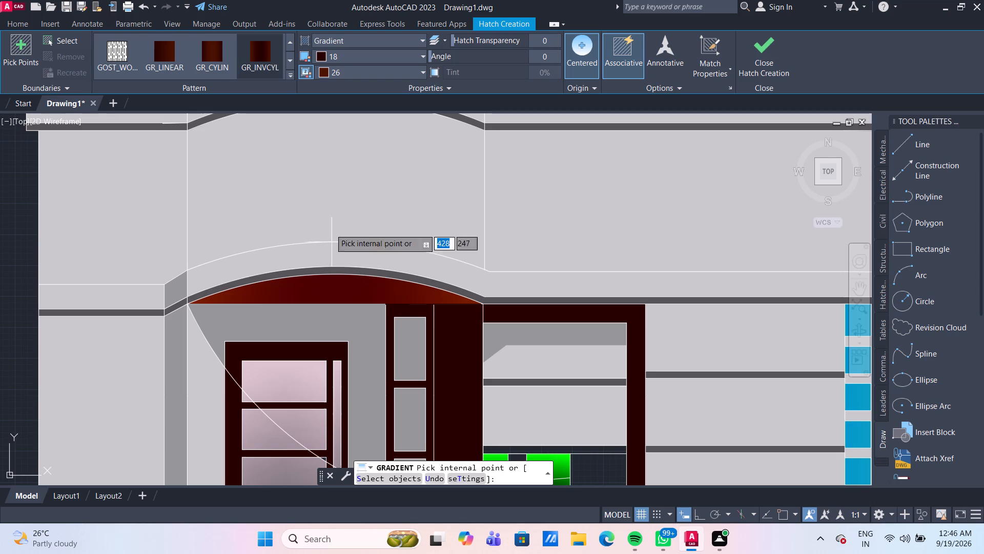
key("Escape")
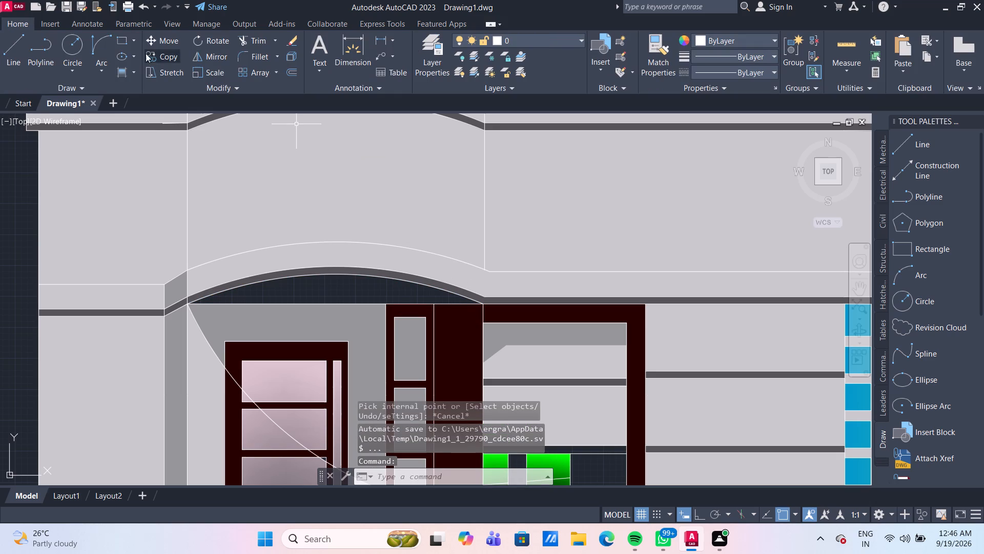
Fill the arched recess above the ground-floor entrance with a solid hatch in index colour 18.
left_click(136, 72)
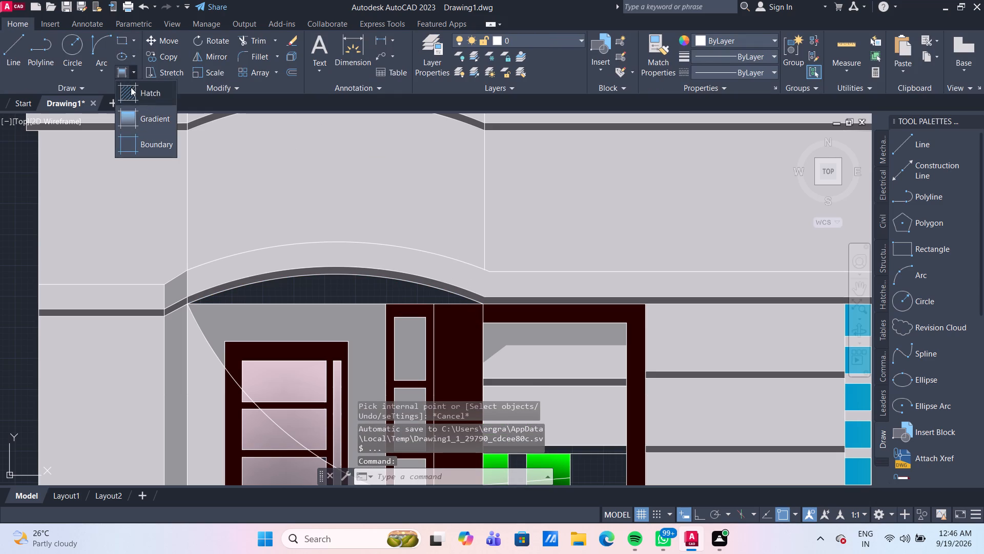
left_click(131, 87)
left_click(382, 54)
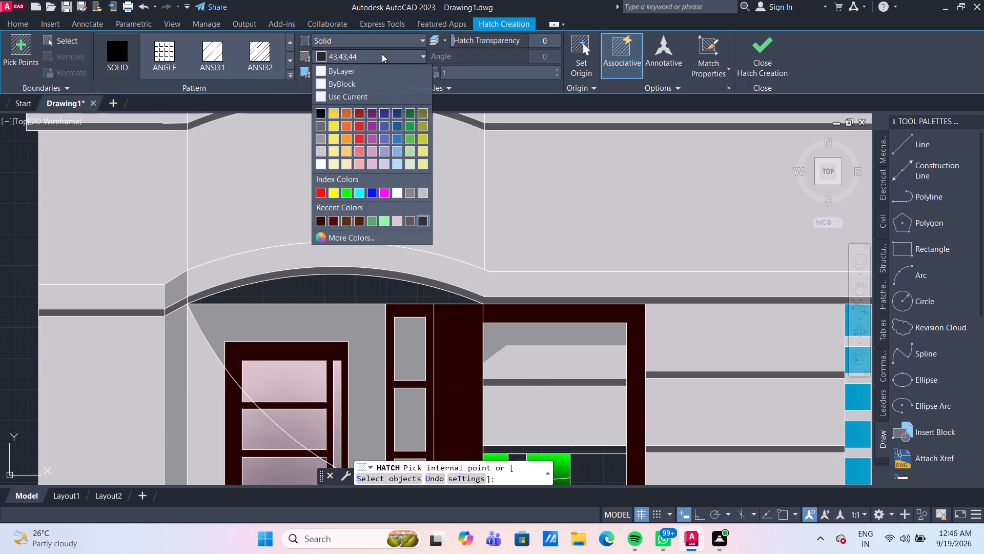
left_click(321, 222)
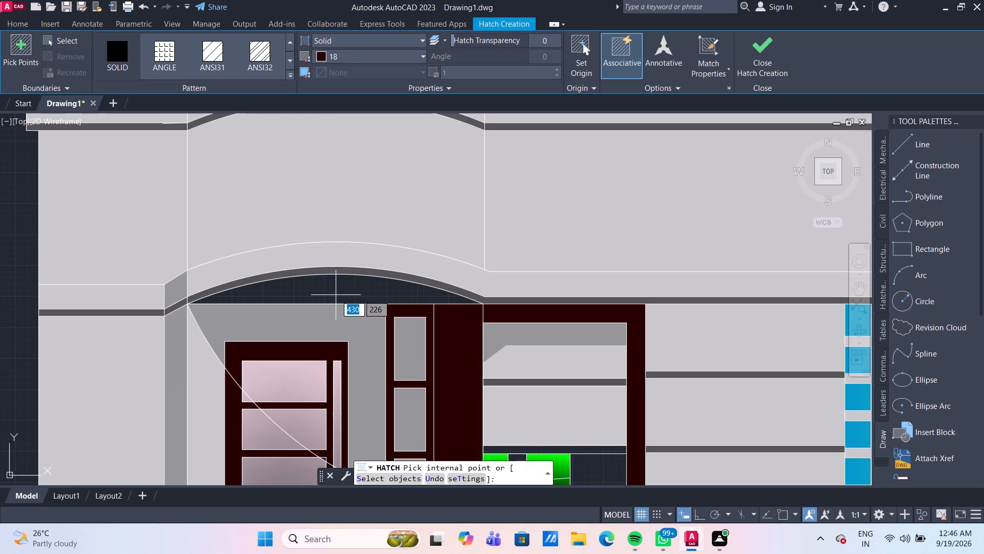
left_click(337, 288)
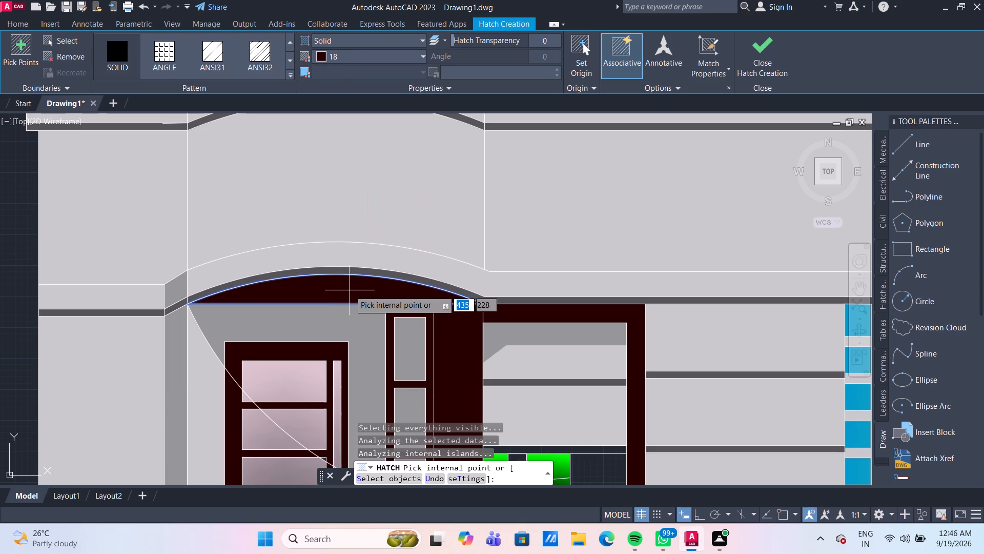
key("Escape")
Fill the slanted frame's panes behind the upper-floor balcony railing, including parts between the rails, with a GR_INVCYL gradient from 221,197,207 to colour 8.
scroll(456, 347, "down", 2)
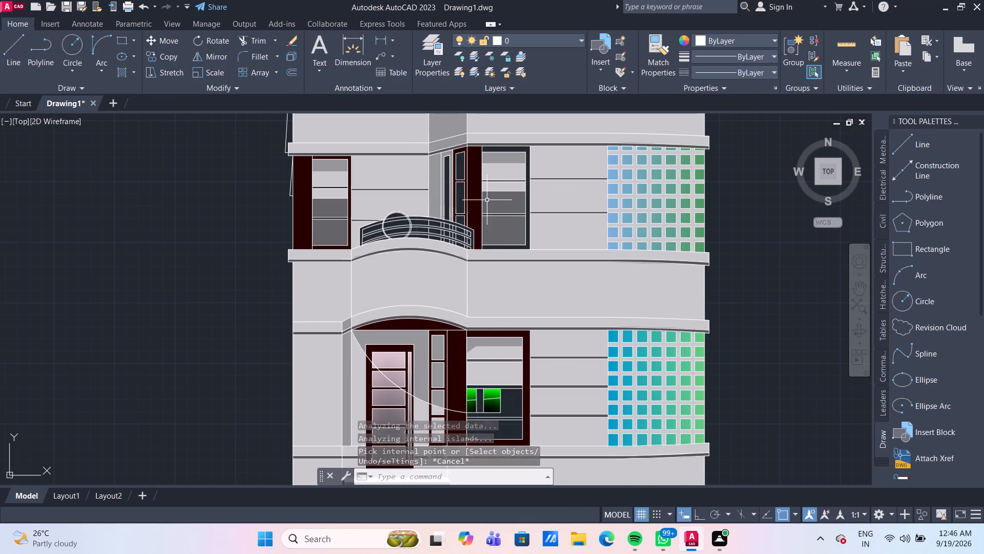
scroll(486, 198, "up", 2)
middle_click_drag(486, 198, 485, 242)
scroll(485, 242, "down", 2)
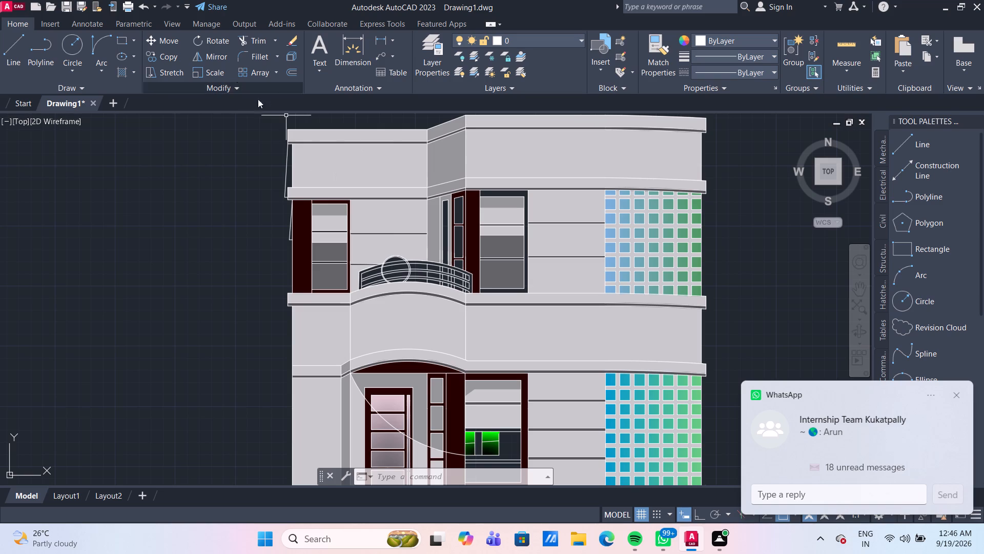
middle_click_drag(433, 298, 422, 255)
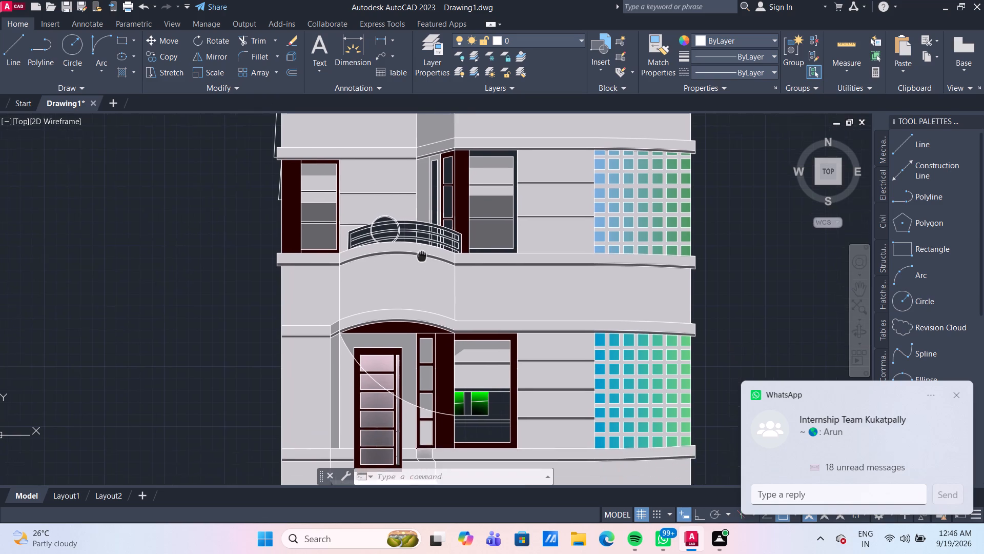
middle_click_drag(422, 255, 420, 245)
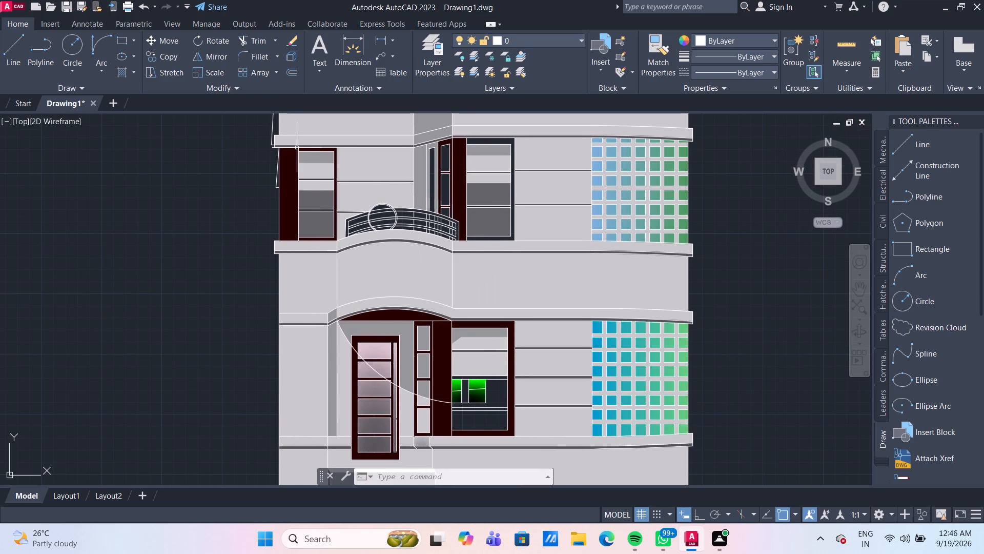
middle_click_drag(306, 155, 283, 235)
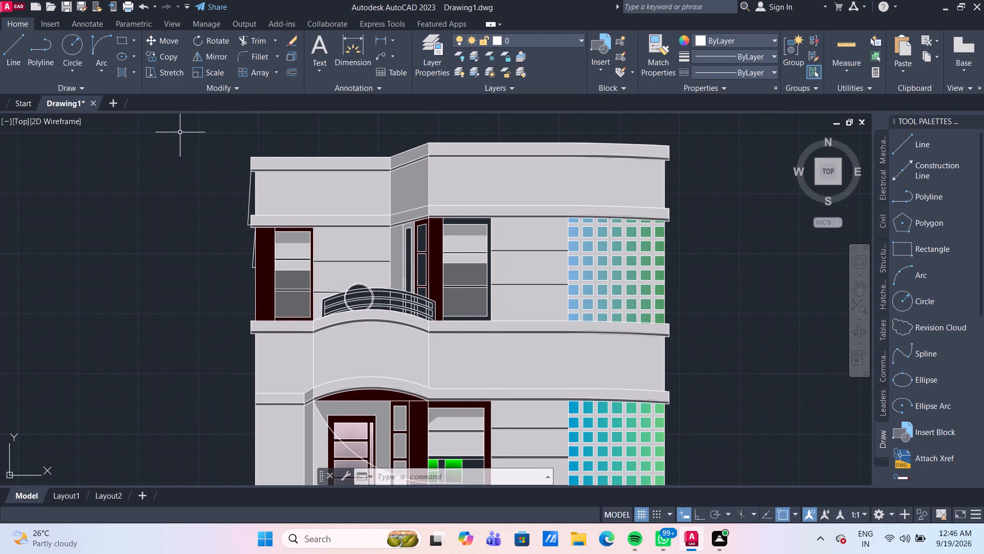
left_click(132, 74)
left_click(133, 115)
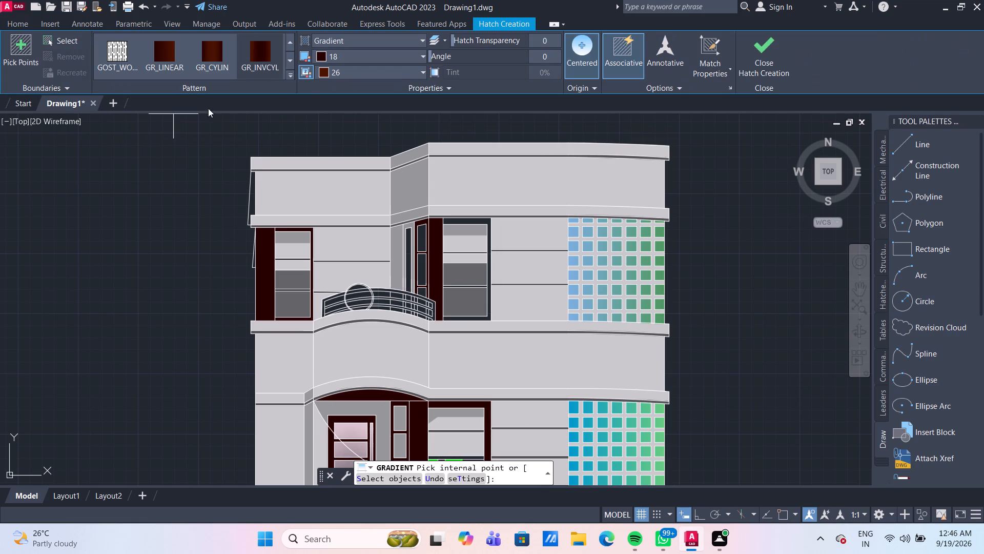
left_click(361, 55)
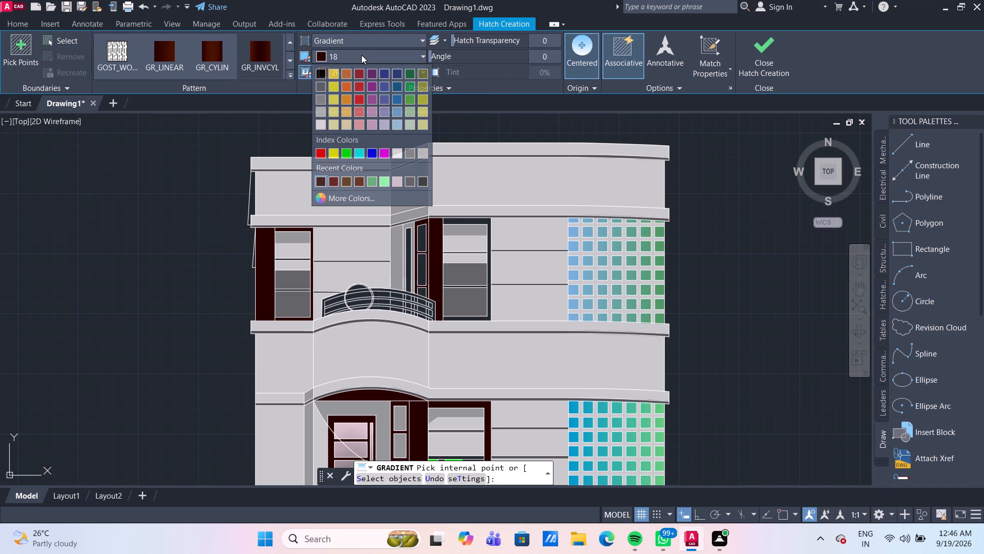
left_click(400, 182)
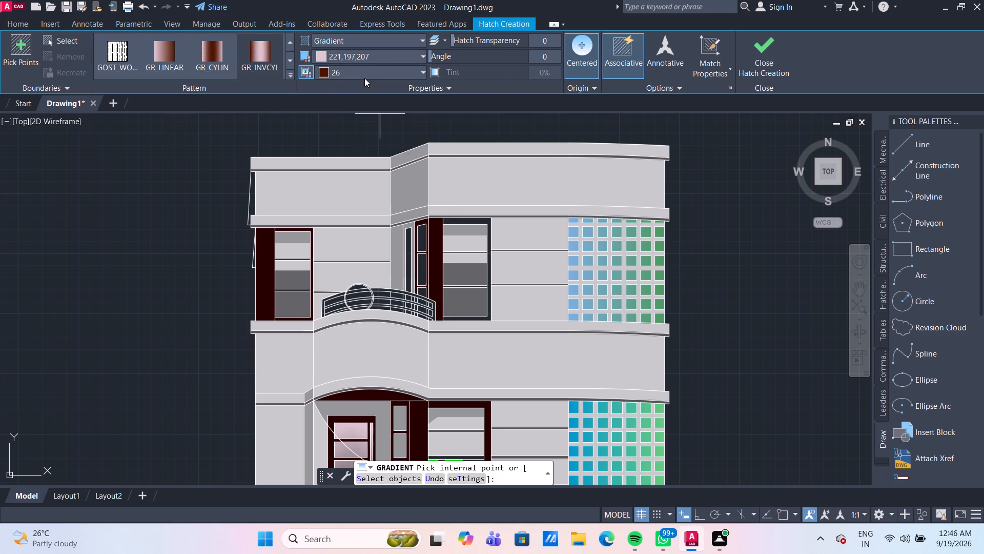
left_click(364, 75)
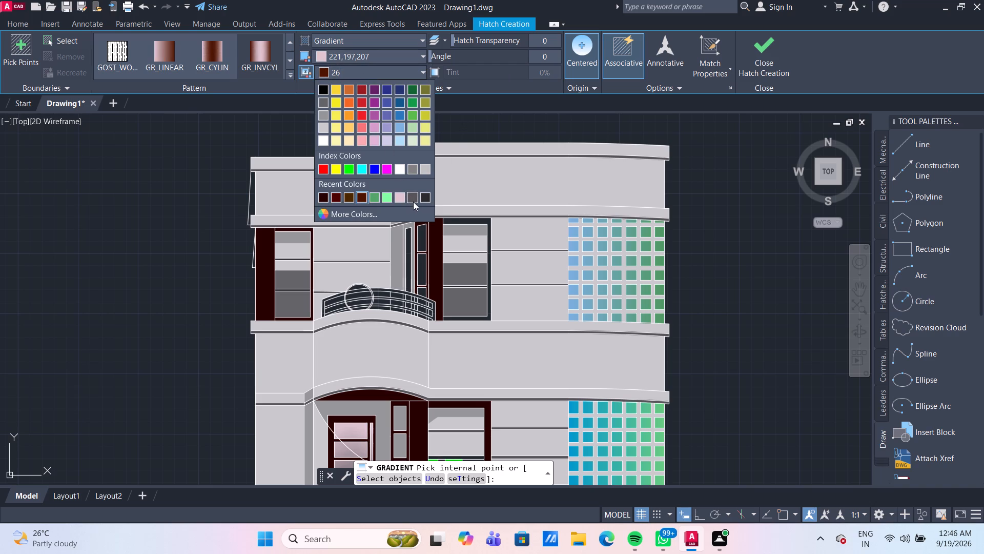
left_click(413, 197)
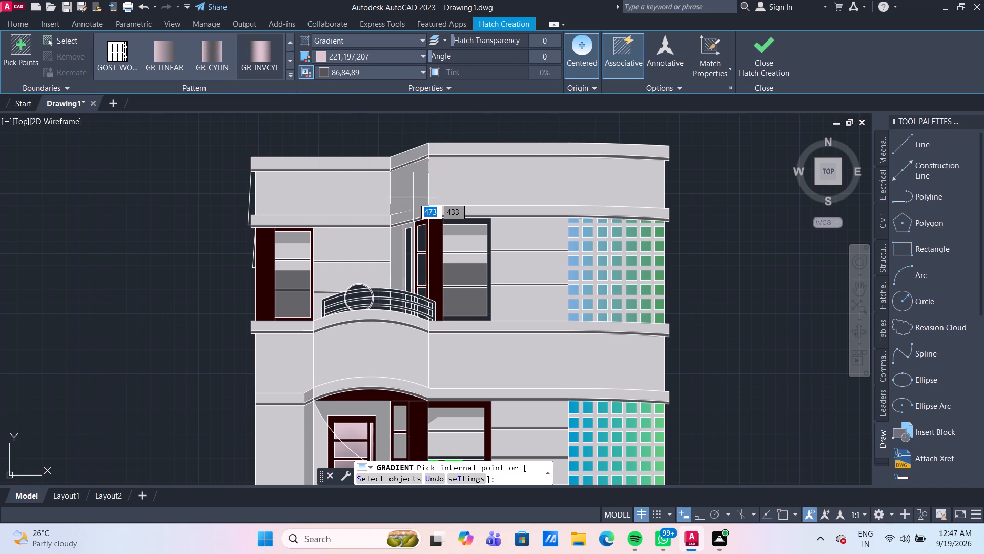
left_click(367, 73)
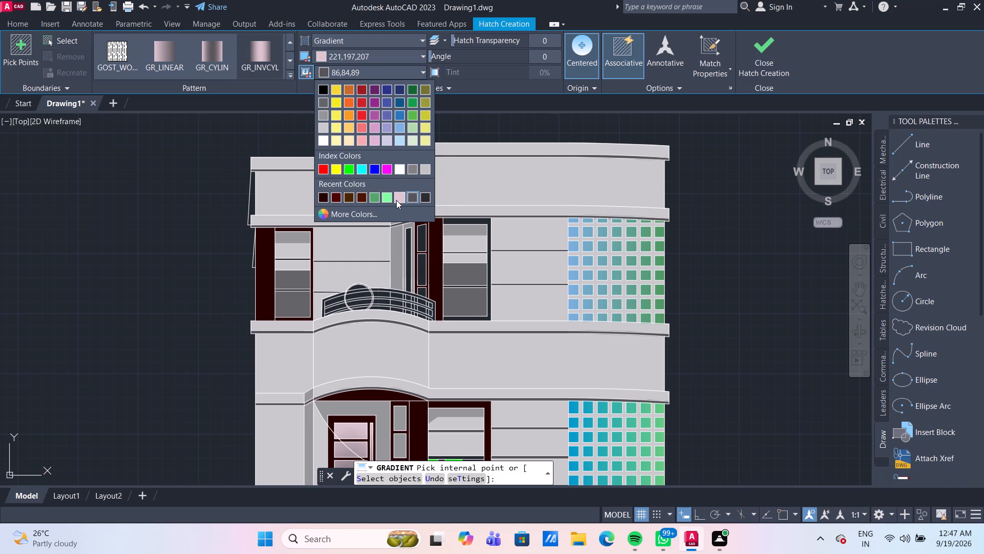
left_click(428, 168)
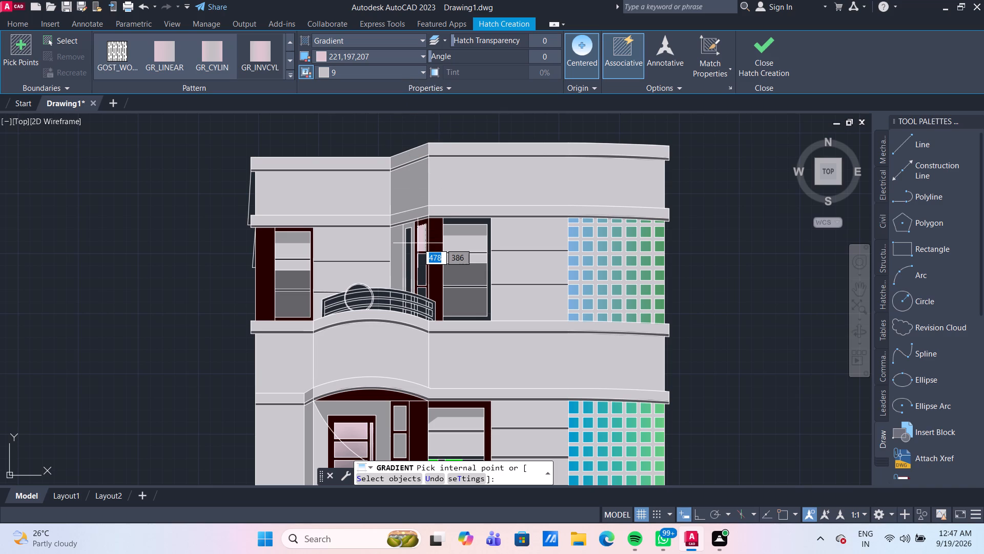
left_click(370, 73)
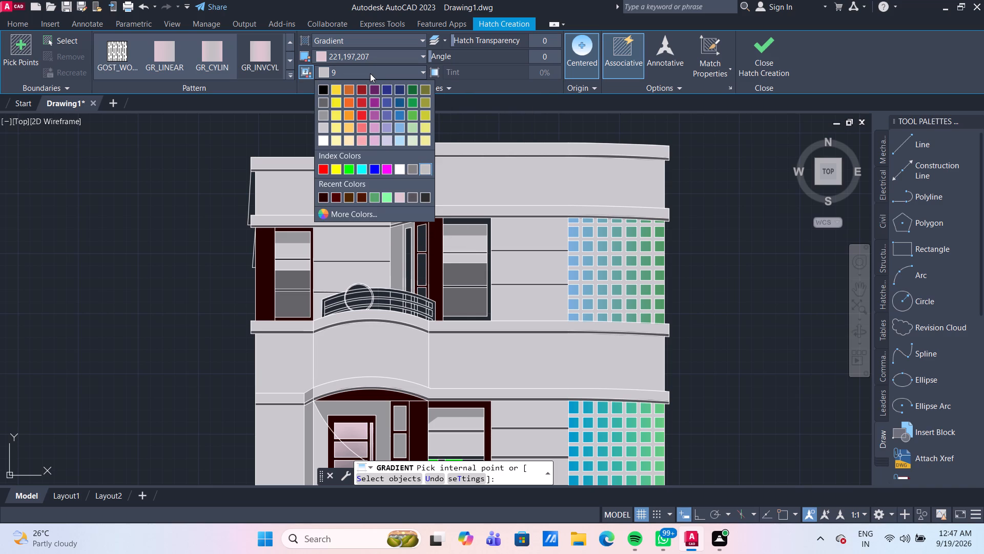
left_click(411, 172)
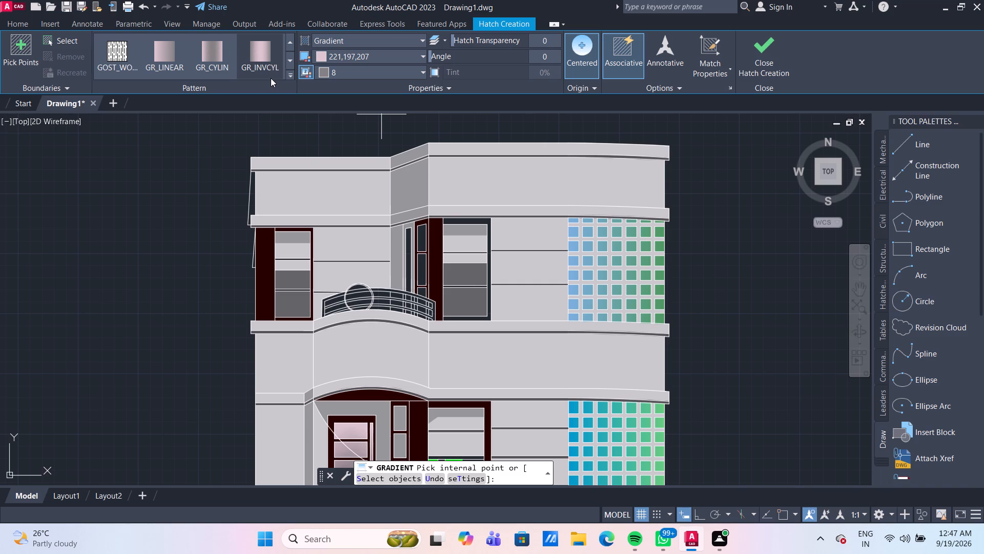
left_click(251, 53)
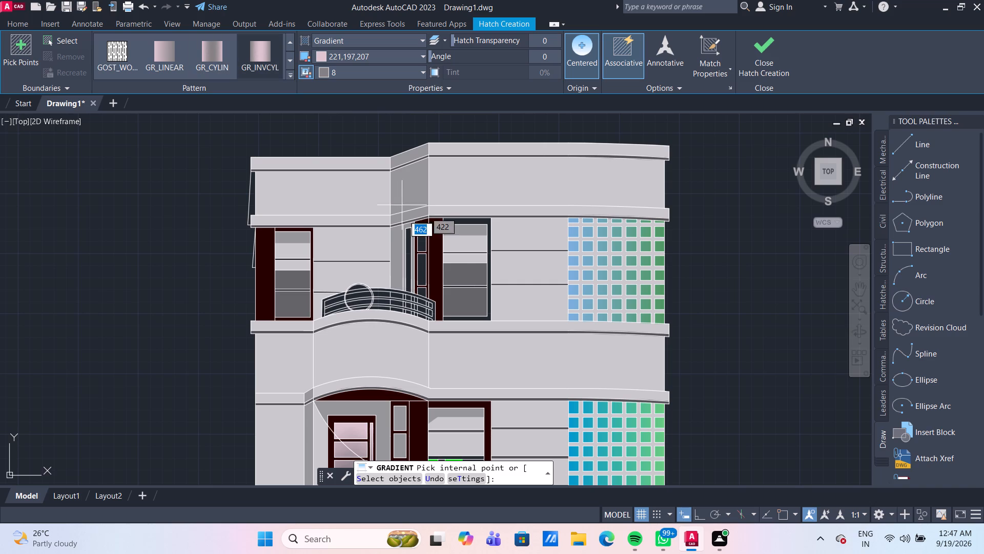
left_click(421, 243)
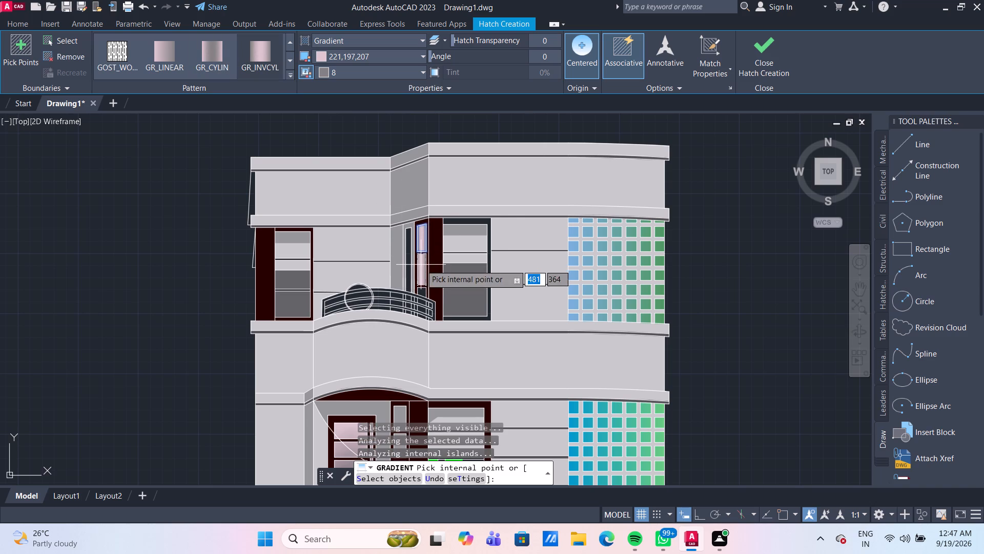
left_click(421, 265)
scroll(424, 288, "up", 3)
left_click(413, 298)
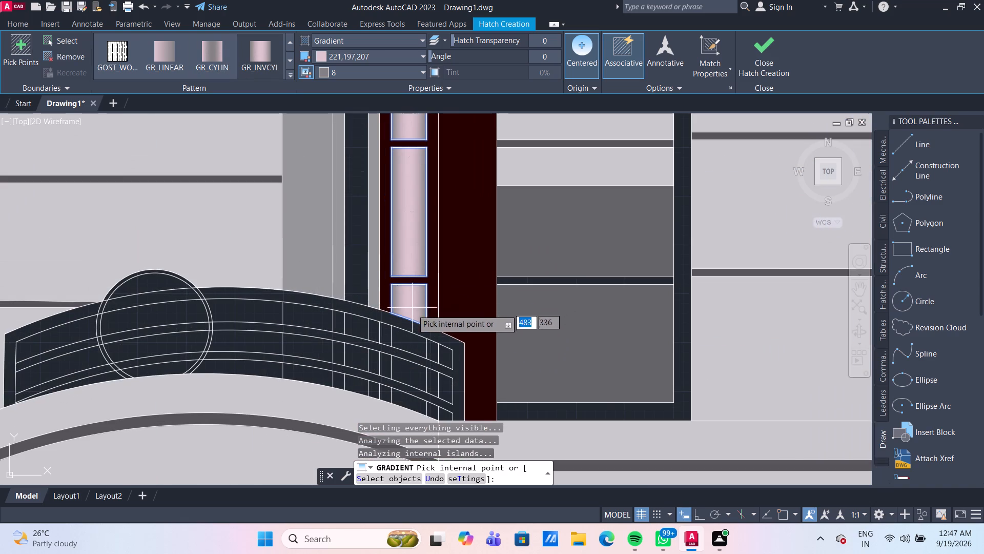
left_click(414, 344)
left_click(410, 374)
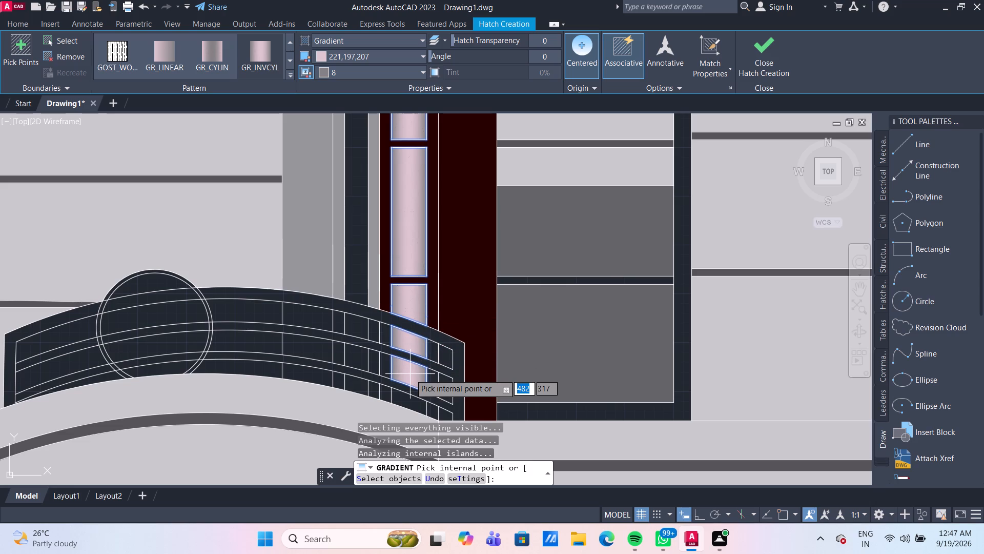
left_click(413, 405)
scroll(413, 332, "down", 2)
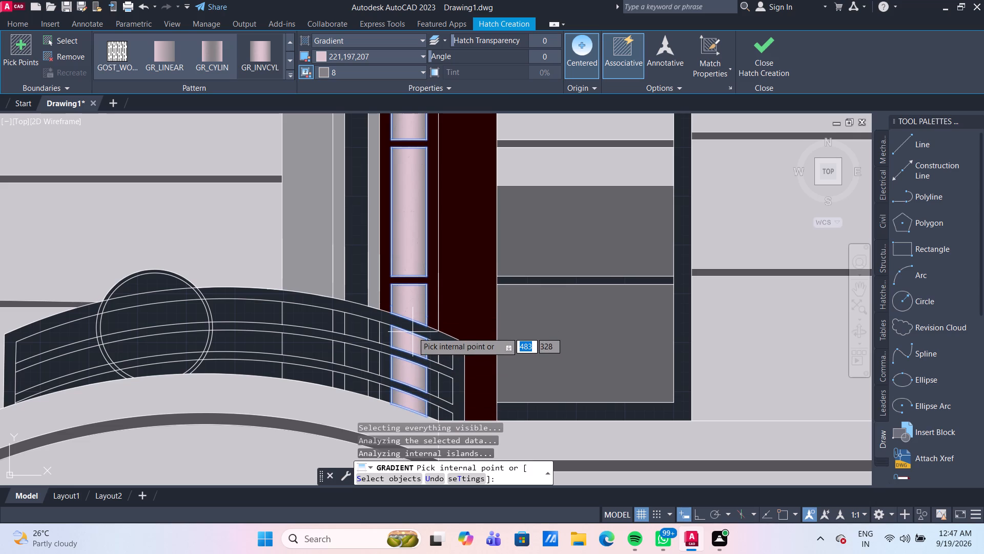
scroll(413, 332, "down", 1)
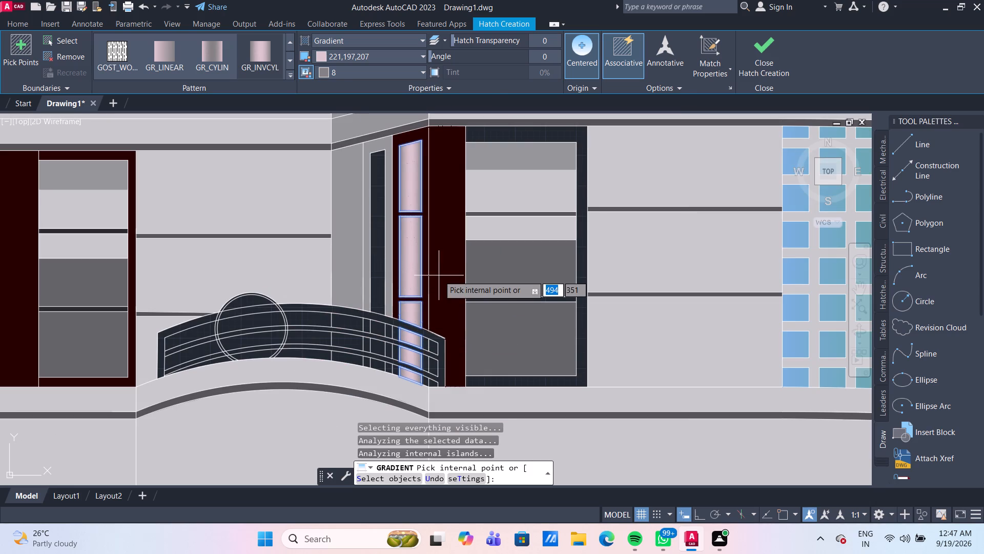
key("Escape")
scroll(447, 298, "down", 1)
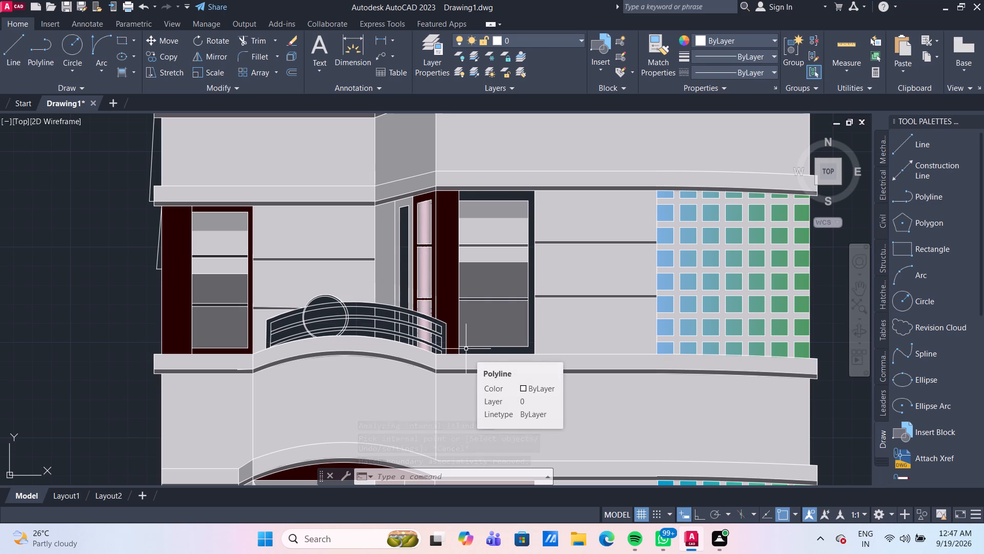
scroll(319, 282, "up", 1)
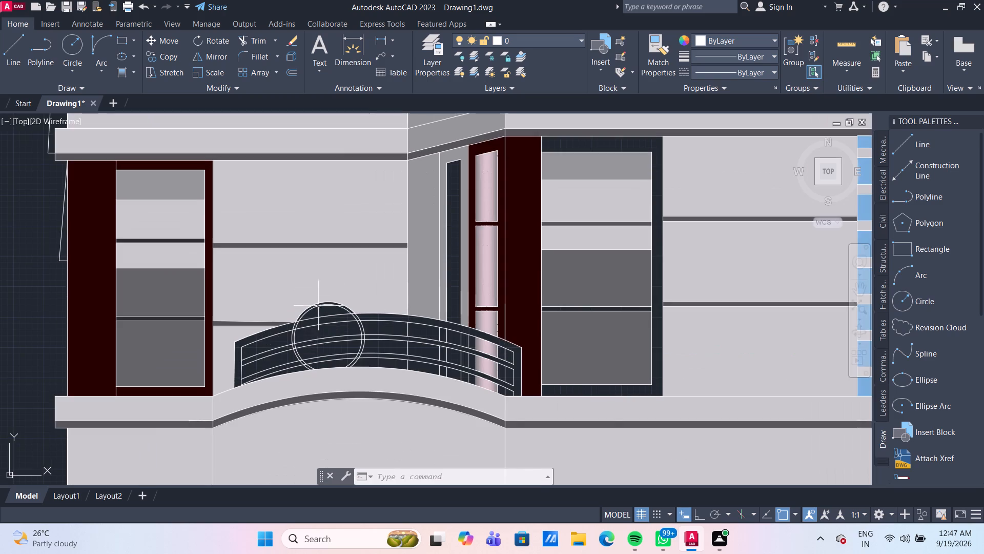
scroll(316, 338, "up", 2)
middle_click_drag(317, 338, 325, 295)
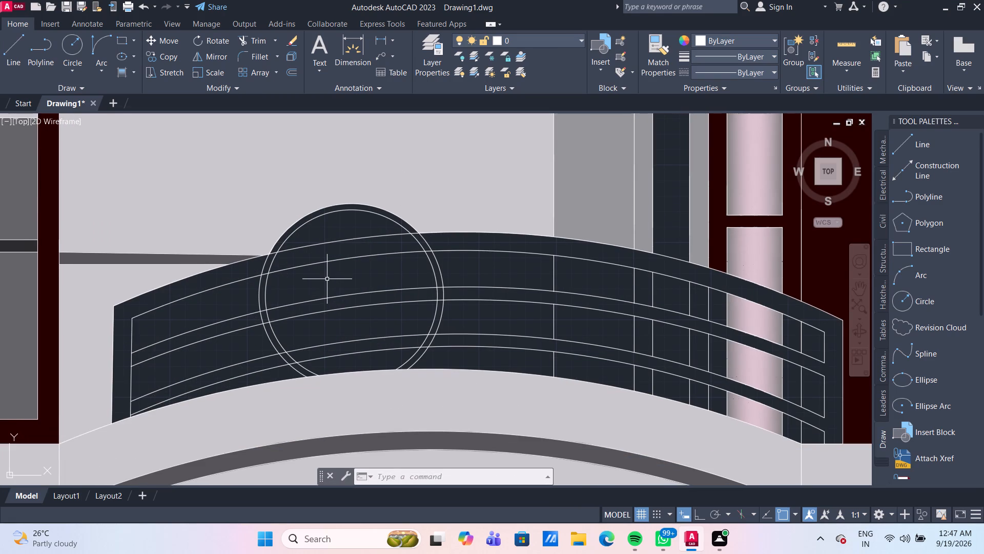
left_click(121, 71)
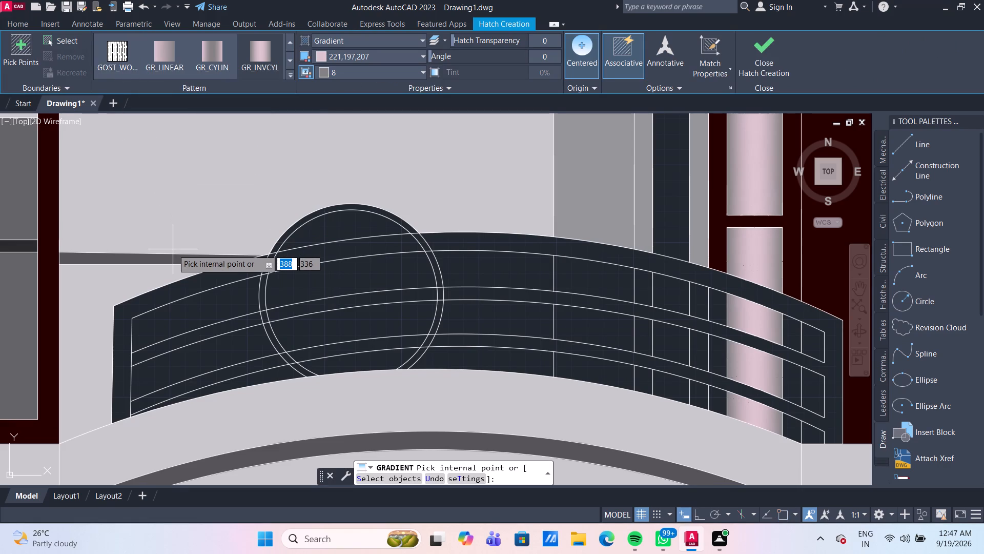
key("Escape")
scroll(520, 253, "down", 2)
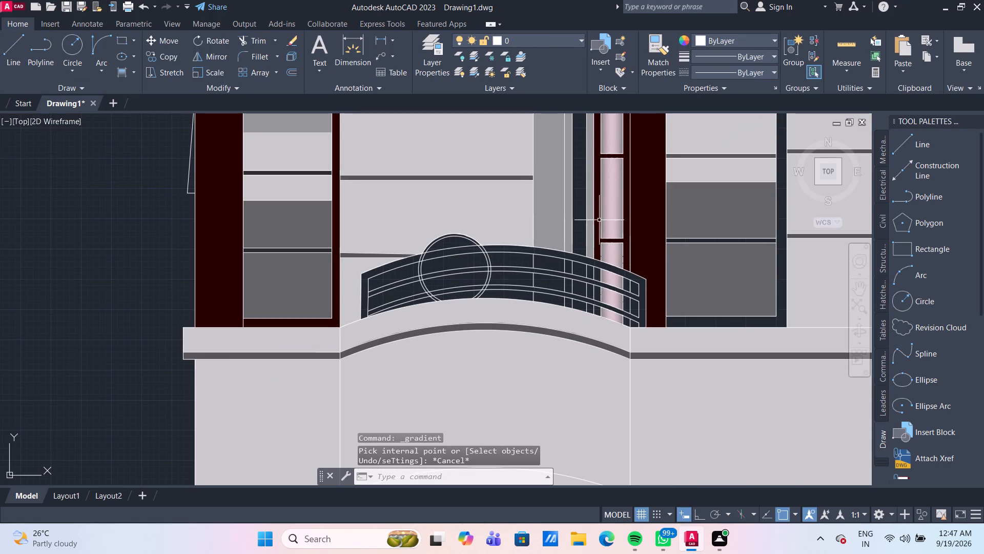
Fill the narrow recessed panel in the grey side wall behind the balcony with a solid hatch in colour 99,100,102.
middle_click_drag(580, 205, 508, 274)
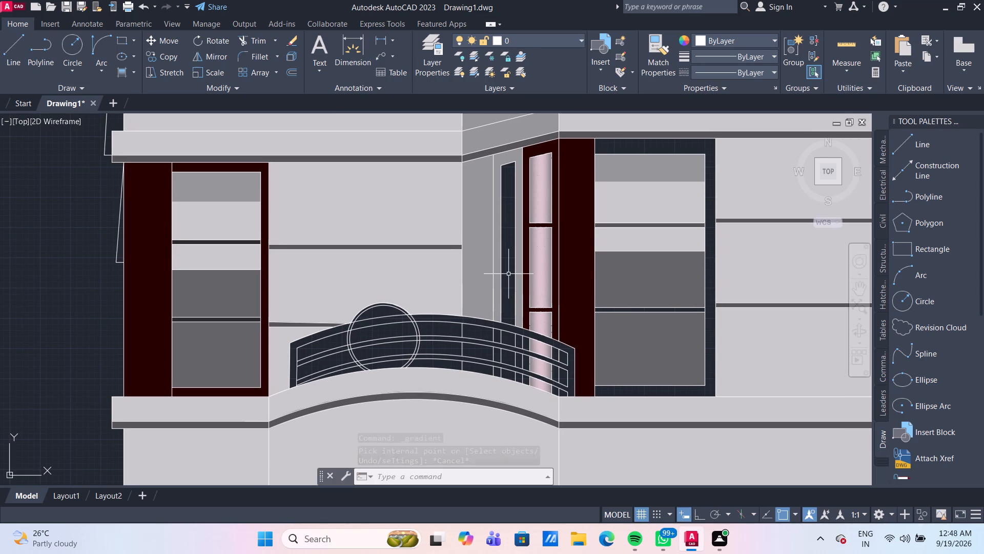
left_click(133, 67)
left_click(141, 85)
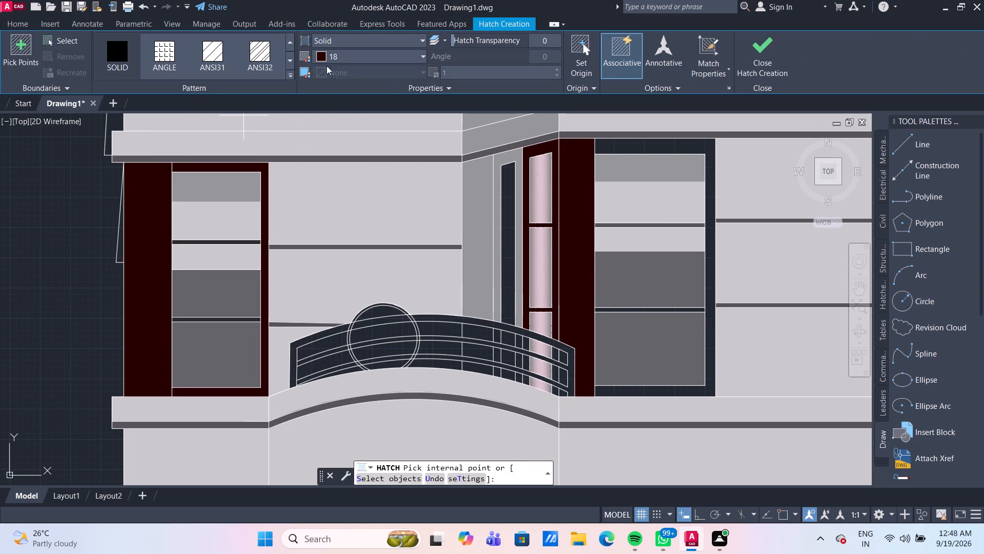
left_click(353, 52)
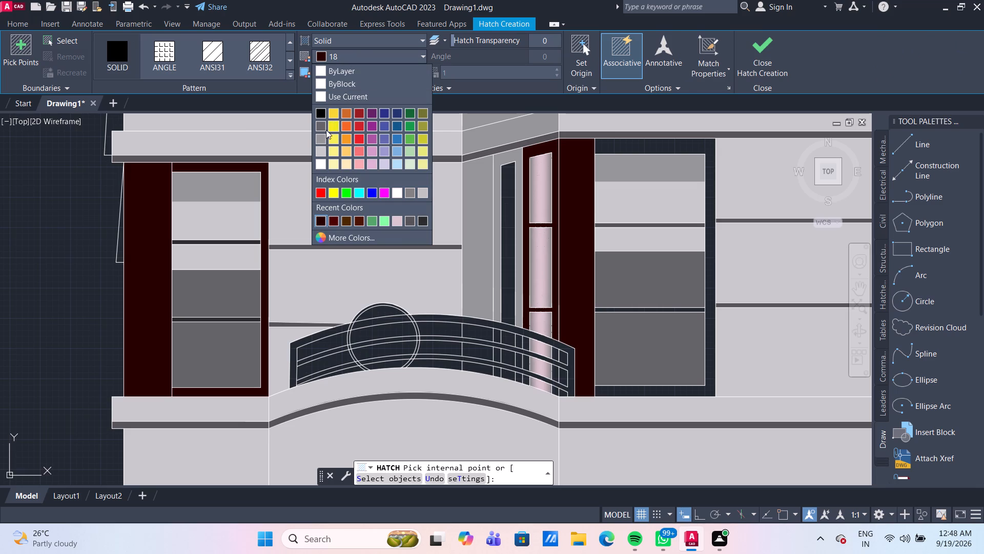
left_click(318, 128)
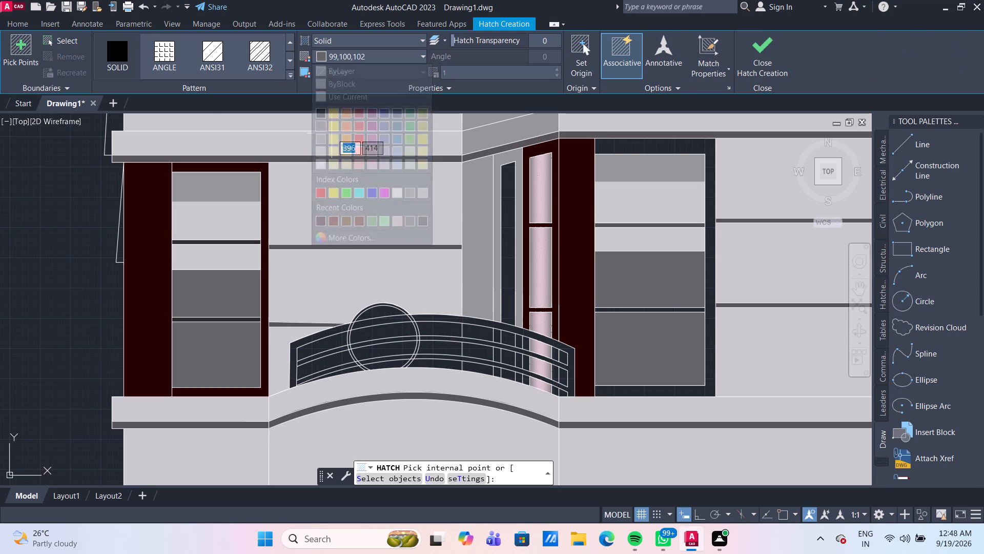
left_click(508, 227)
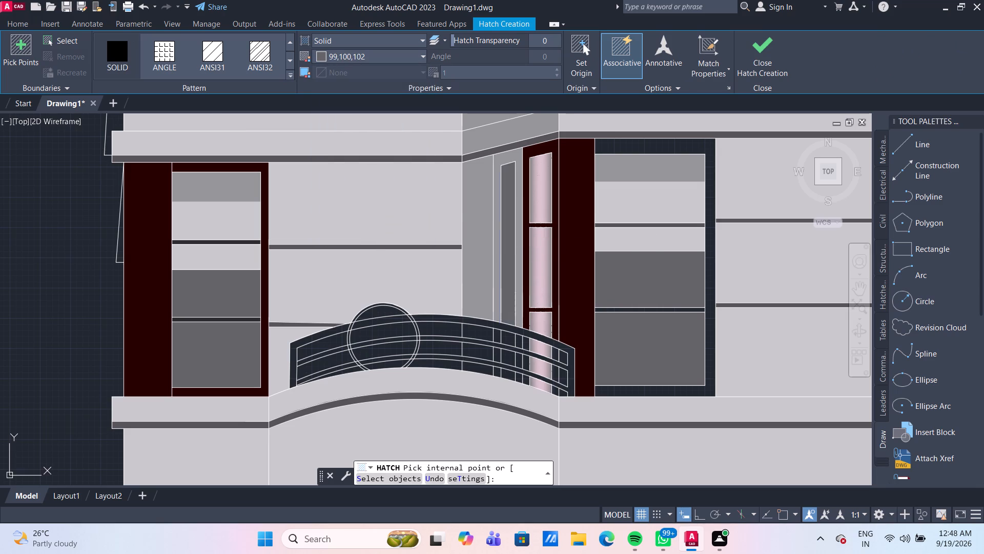
key("Escape")
scroll(540, 259, "down", 1)
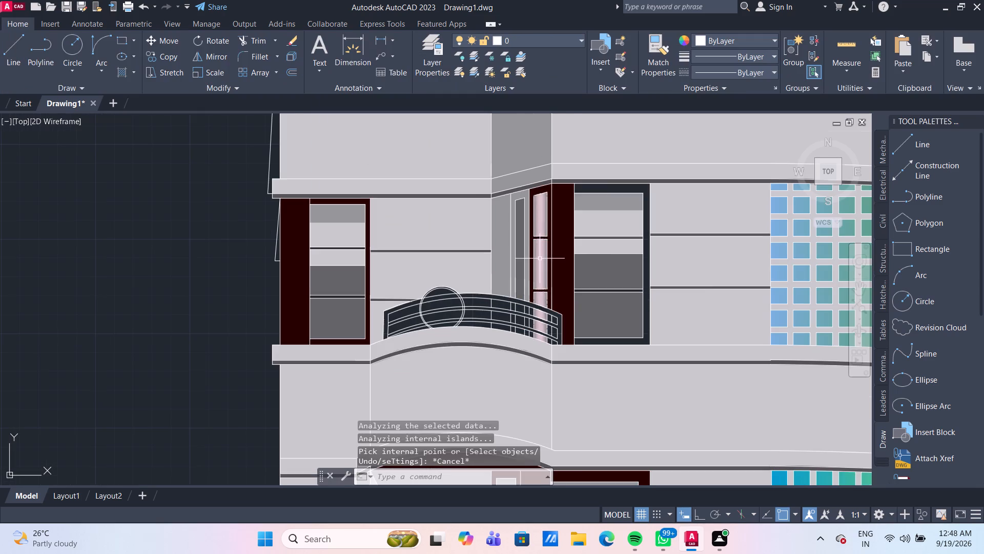
Fill the parts of the narrow recessed side-wall panel visible between the balcony rails with a solid hatch in colour 99,100,102.
scroll(546, 311, "down", 1)
middle_click_drag(545, 320, 504, 279)
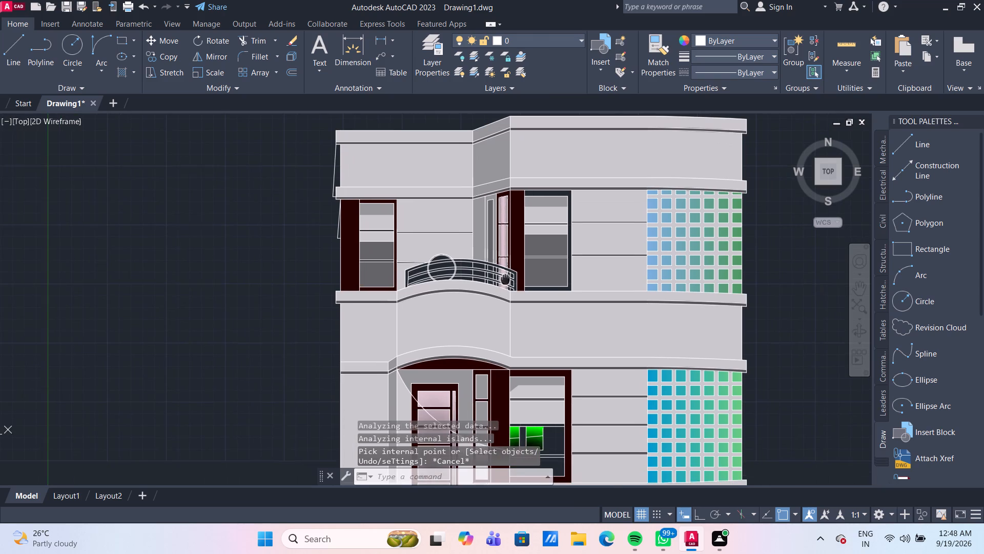
middle_click_drag(504, 279, 507, 290)
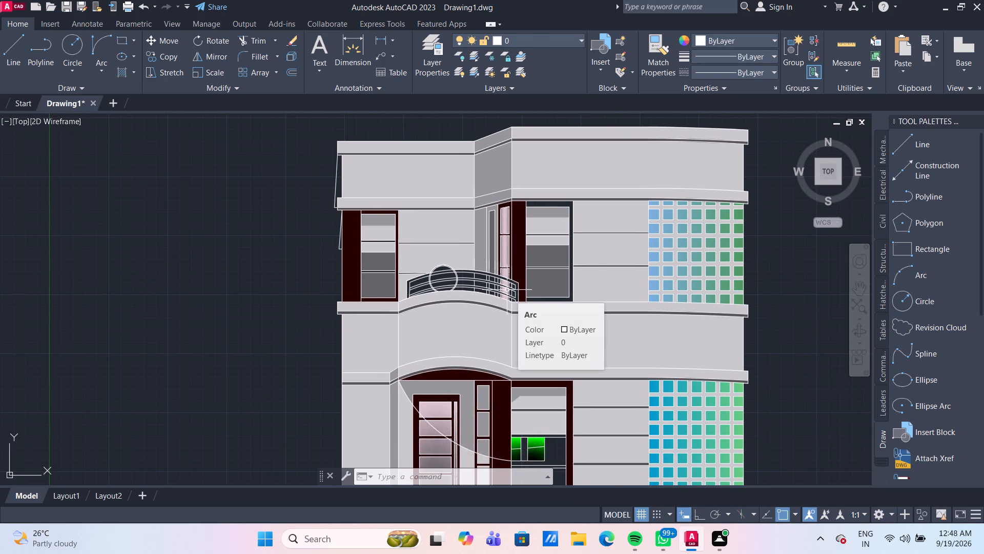
scroll(488, 290, "up", 2)
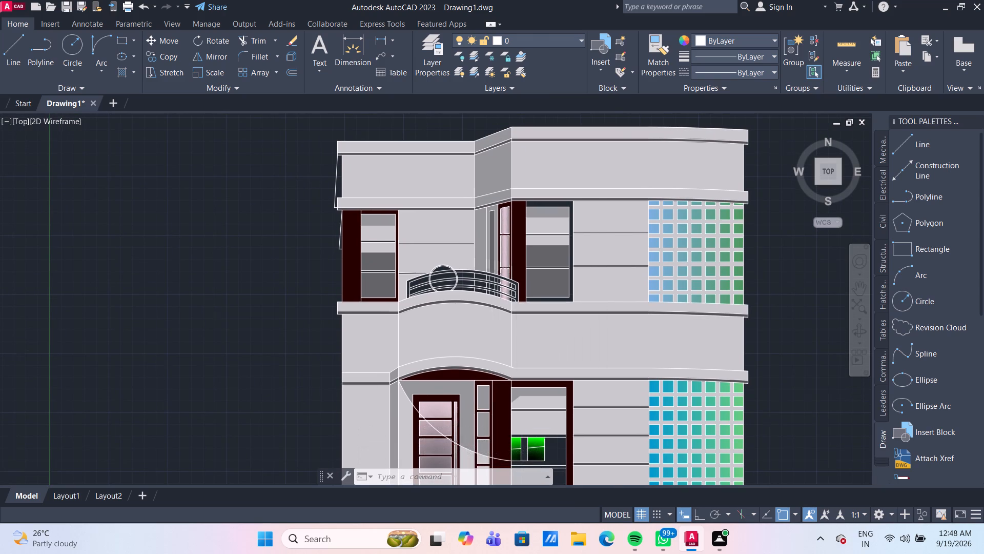
scroll(488, 290, "up", 1)
middle_click_drag(450, 290, 492, 274)
scroll(492, 274, "down", 1)
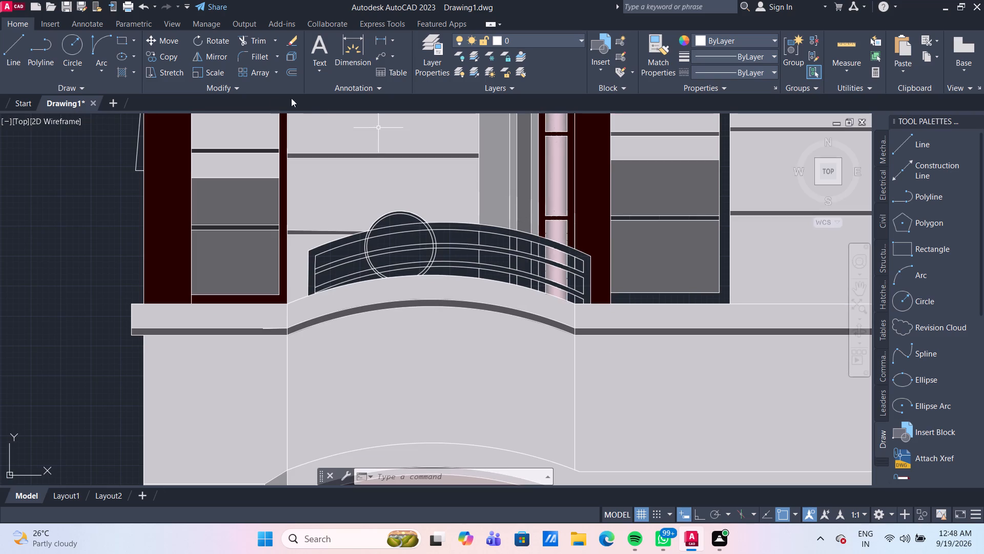
left_click(122, 75)
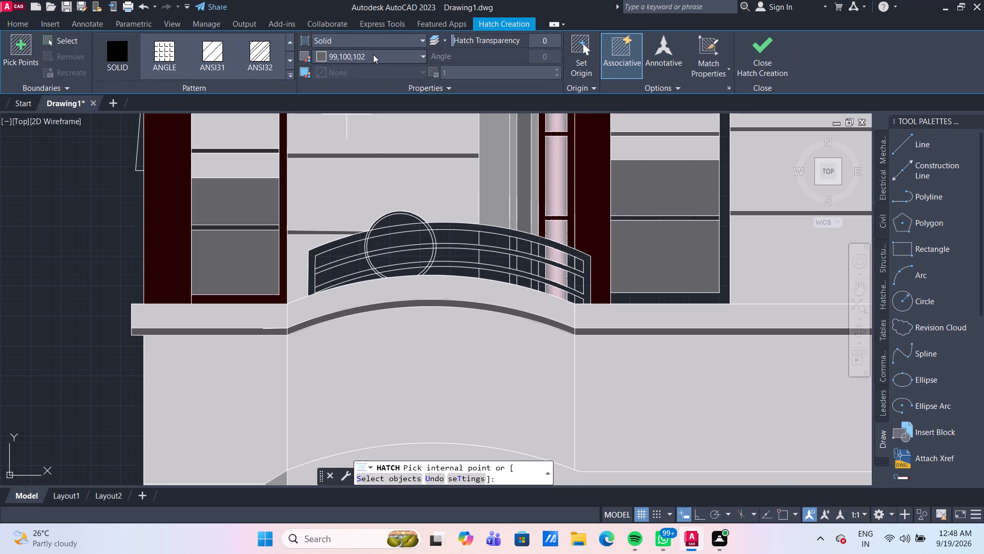
left_click(523, 247)
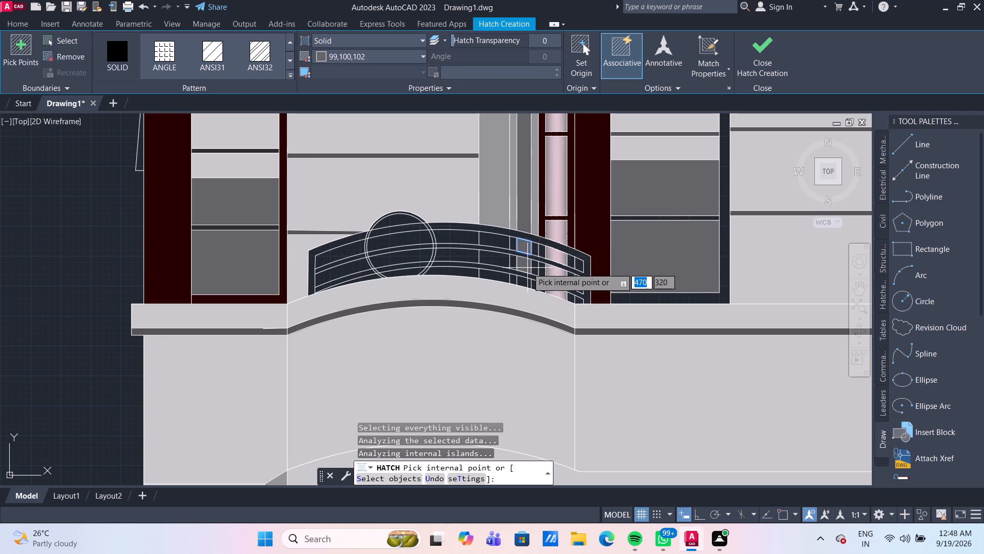
left_click(527, 268)
left_click(522, 287)
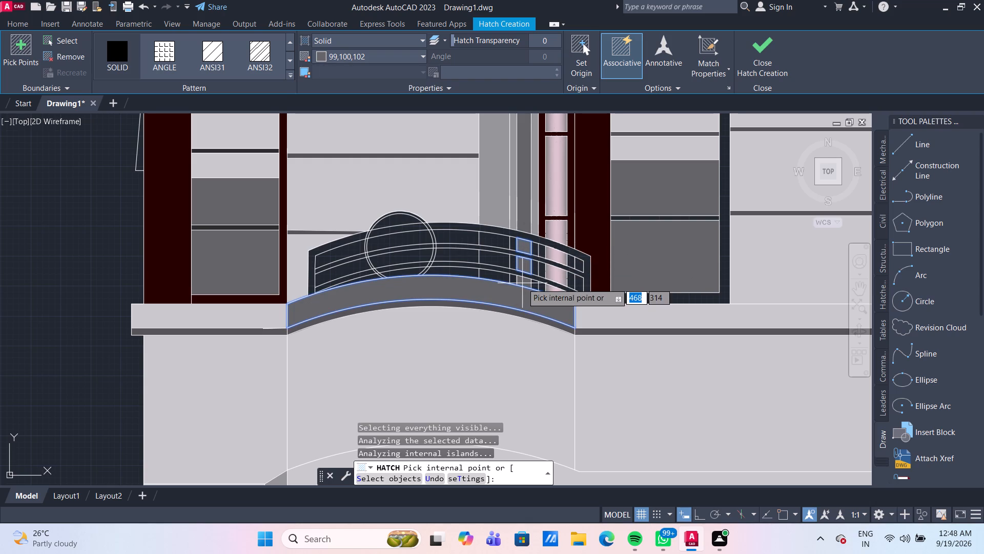
key("ctrl+z")
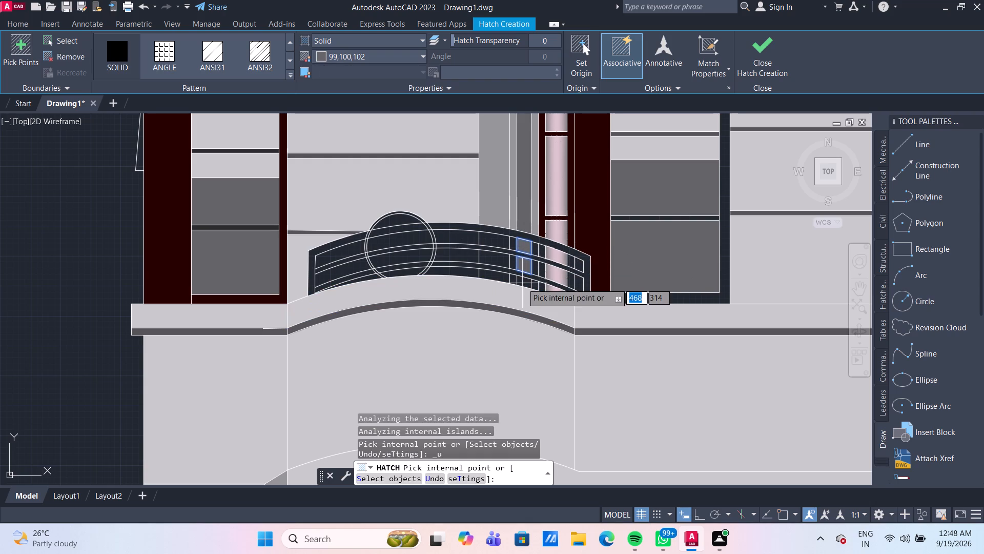
left_click(522, 283)
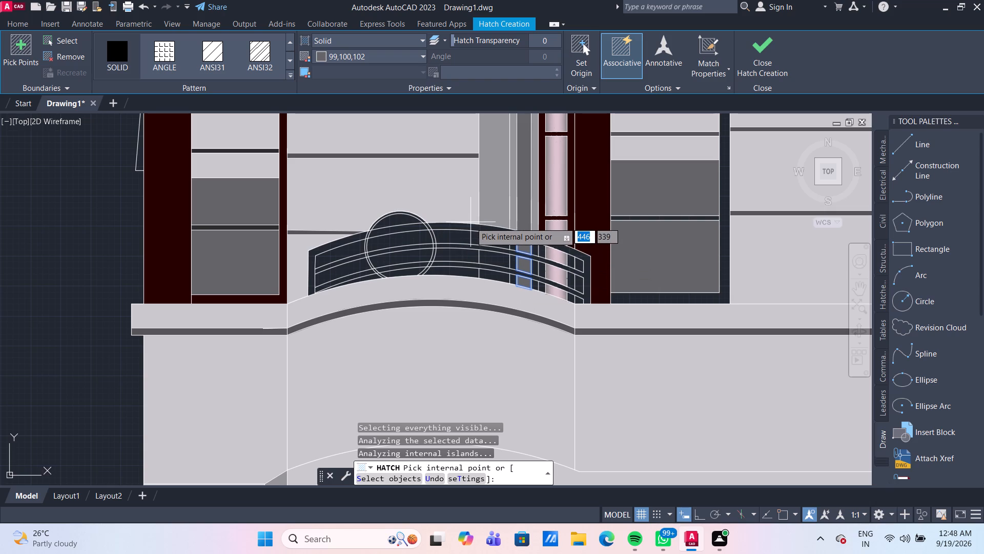
key("Escape")
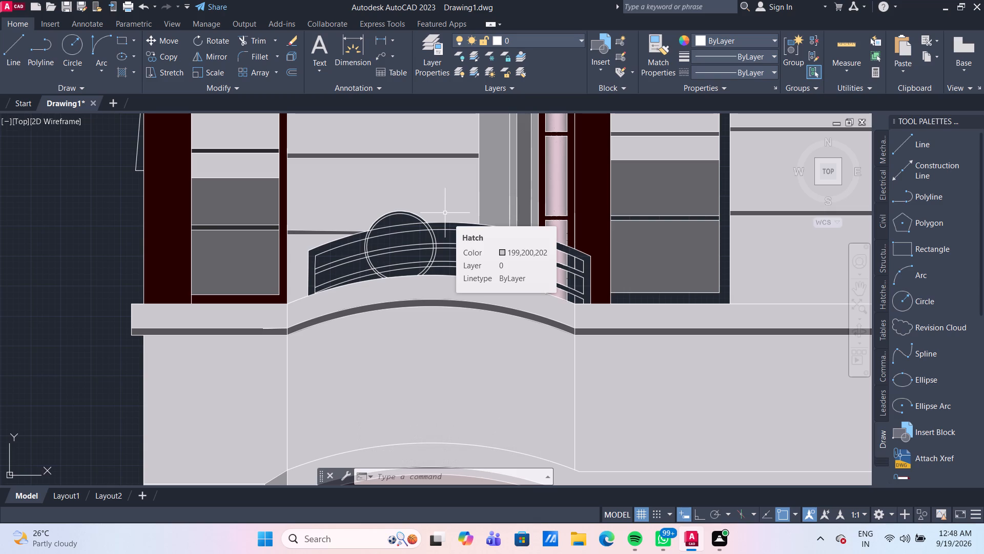
Fill the inner circle's areas between the upper-floor balcony rails and above the top rail with a solid hatch in colour 86,84,89.
scroll(390, 221, "up", 1)
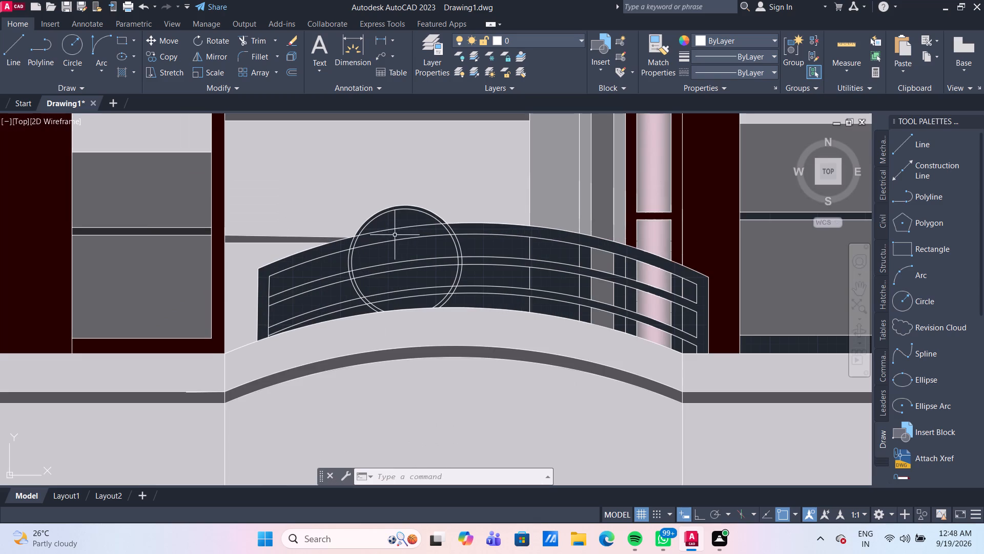
middle_click_drag(395, 236, 396, 214)
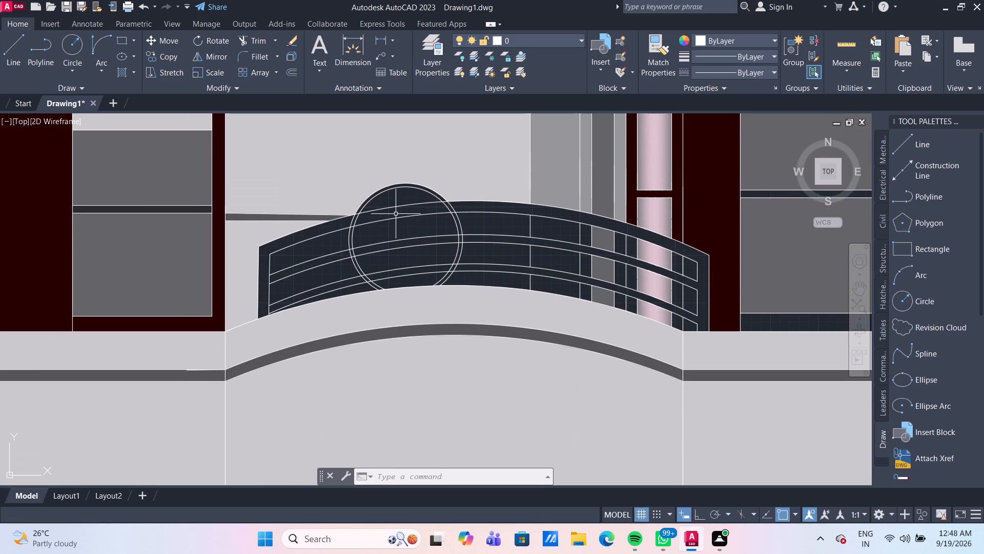
scroll(395, 209, "up", 1)
middle_click_drag(395, 211, 402, 192)
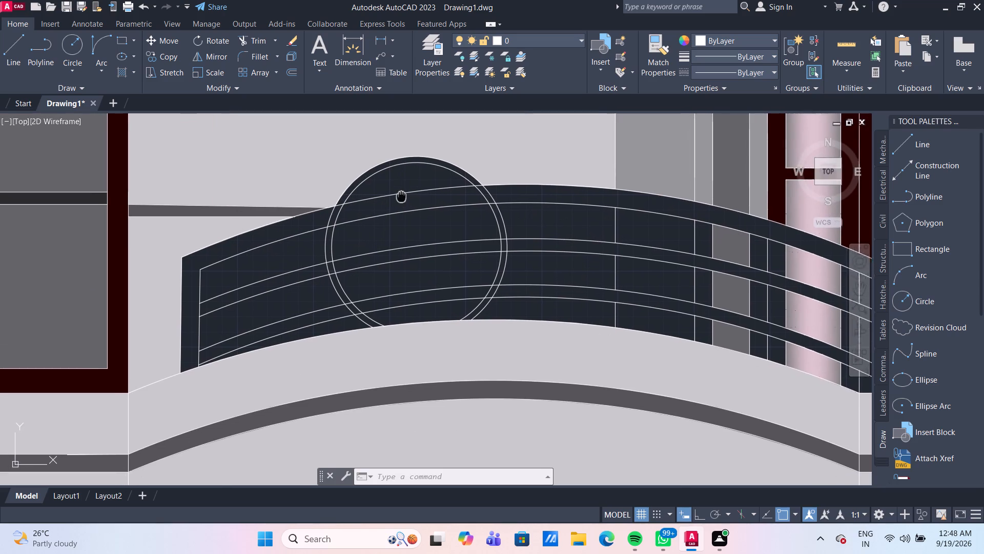
middle_click_drag(402, 192, 402, 191)
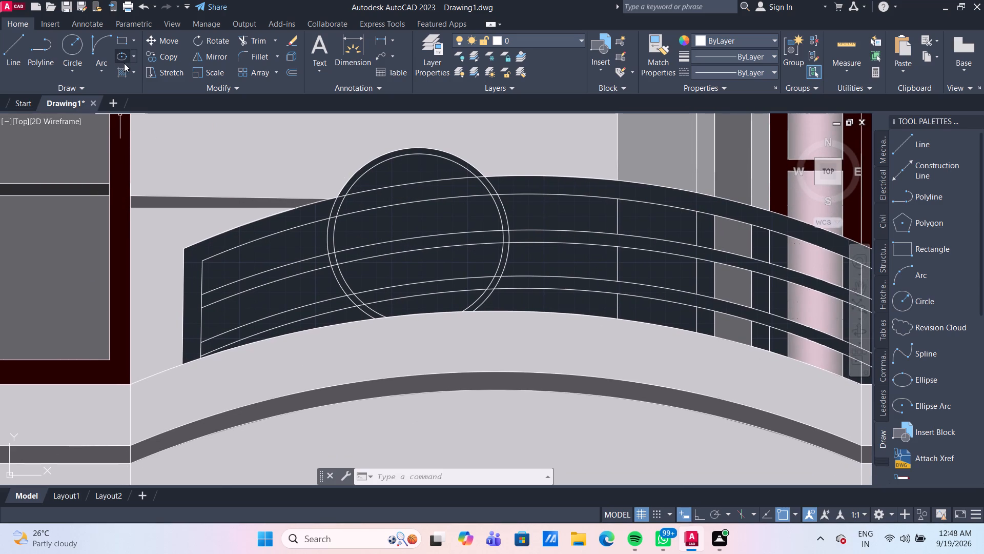
left_click(125, 73)
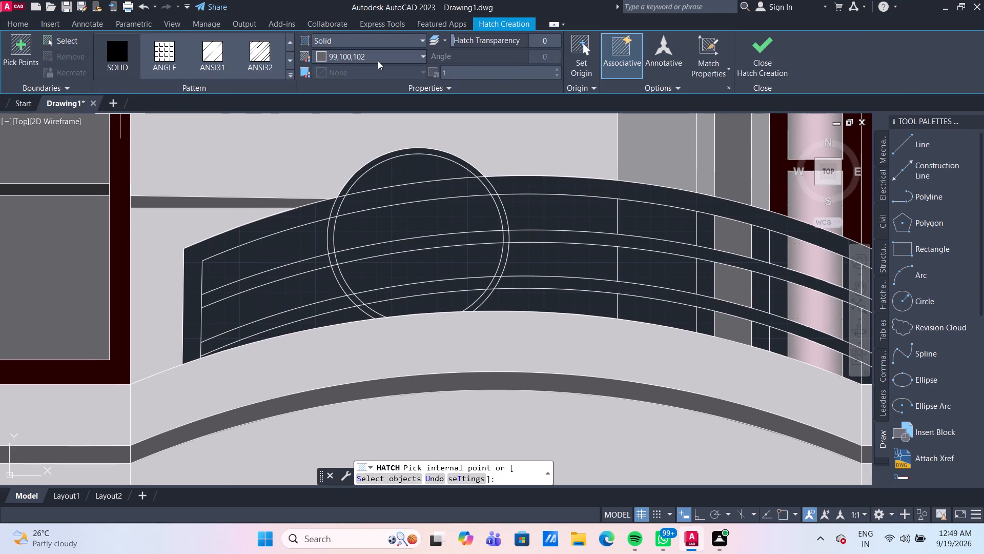
left_click(378, 57)
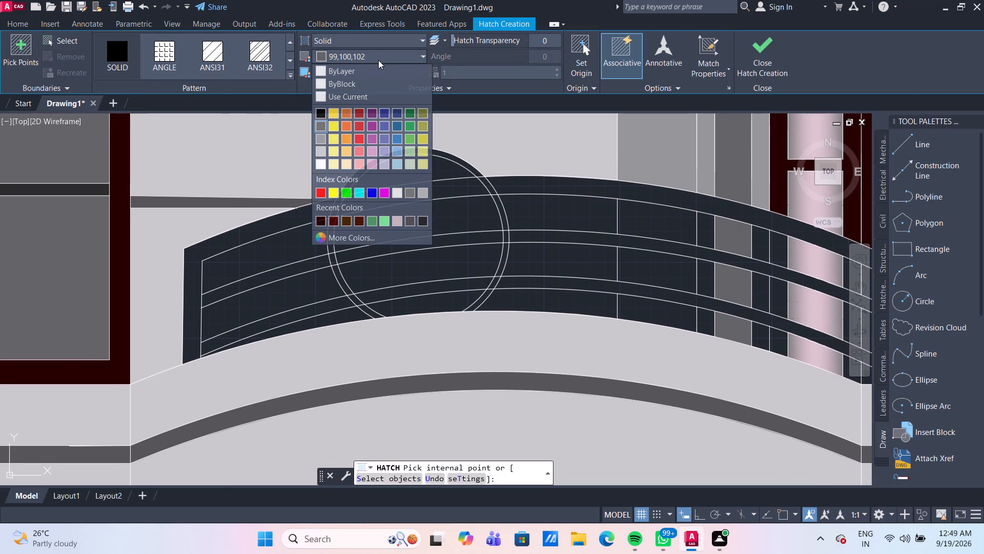
left_click(408, 222)
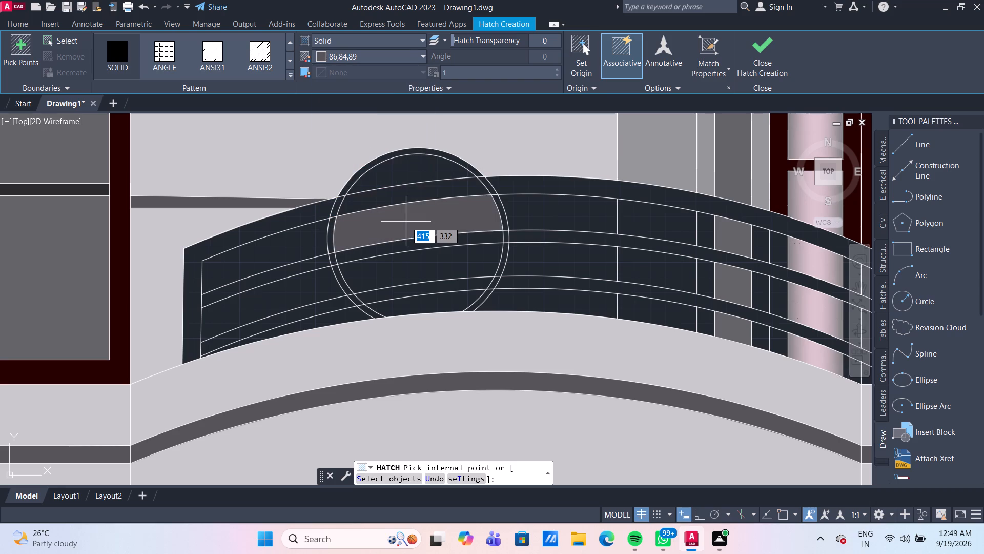
left_click(406, 222)
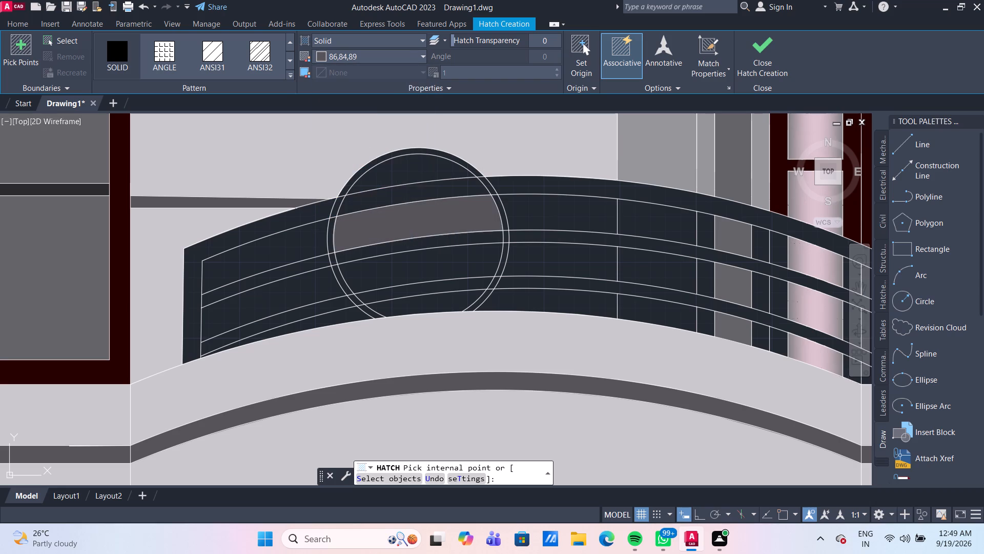
left_click(413, 178)
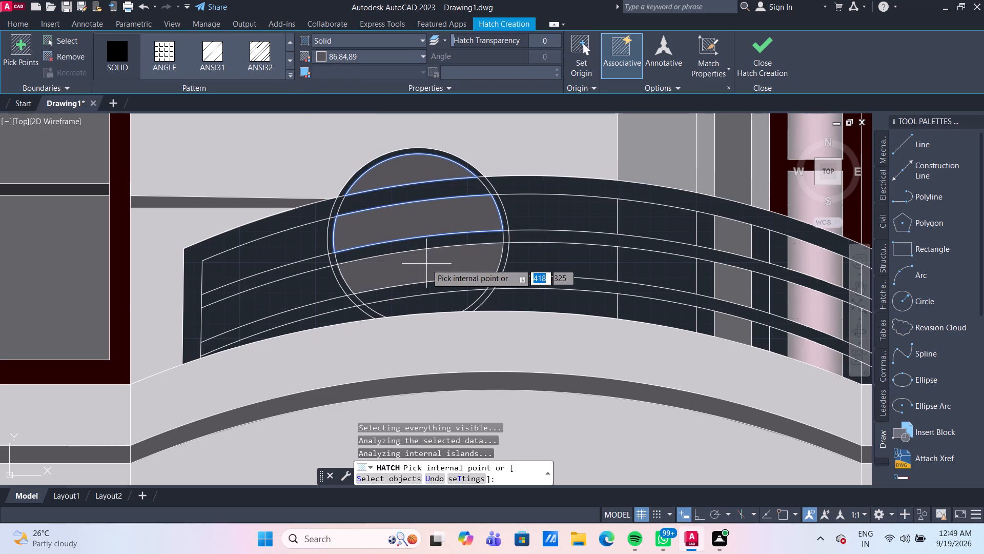
left_click(426, 264)
left_click(436, 305)
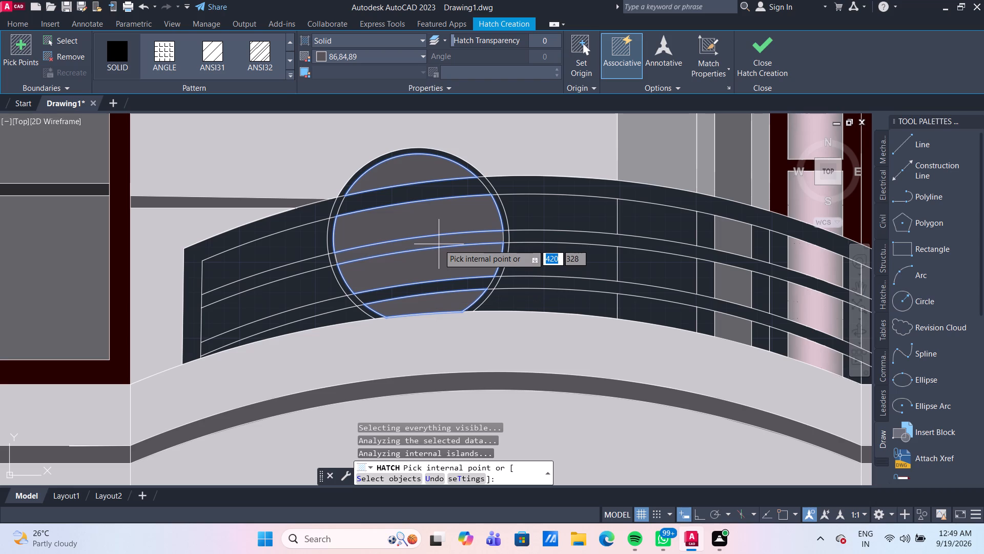
key("Escape")
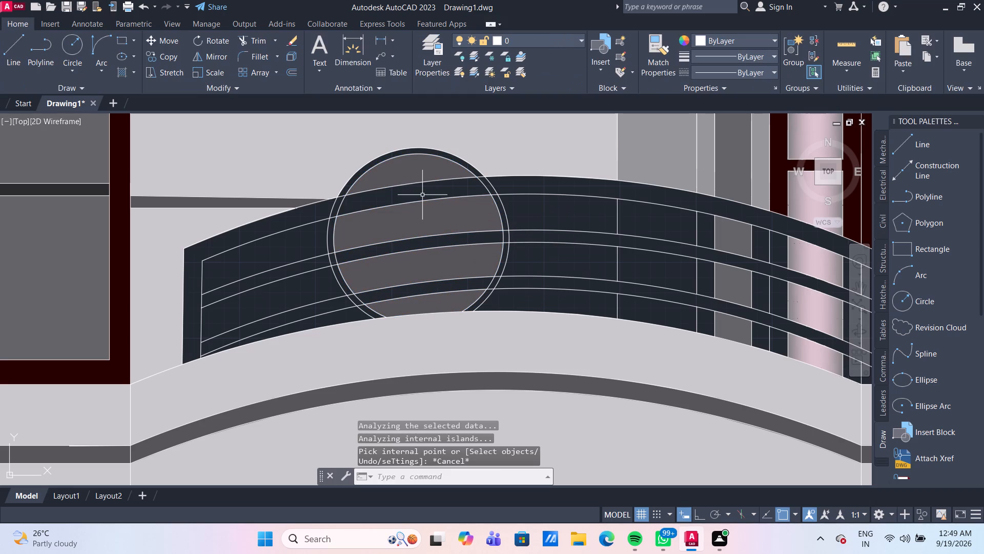
Trim away the segments of both concentric circles that cross the three curved balcony rails.
type("tr")
key("Return")
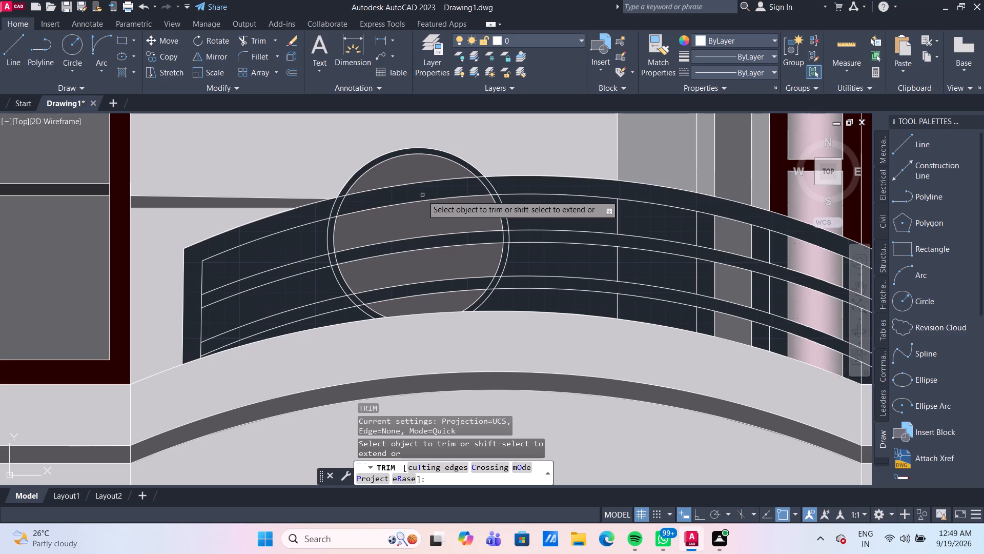
left_click(323, 212)
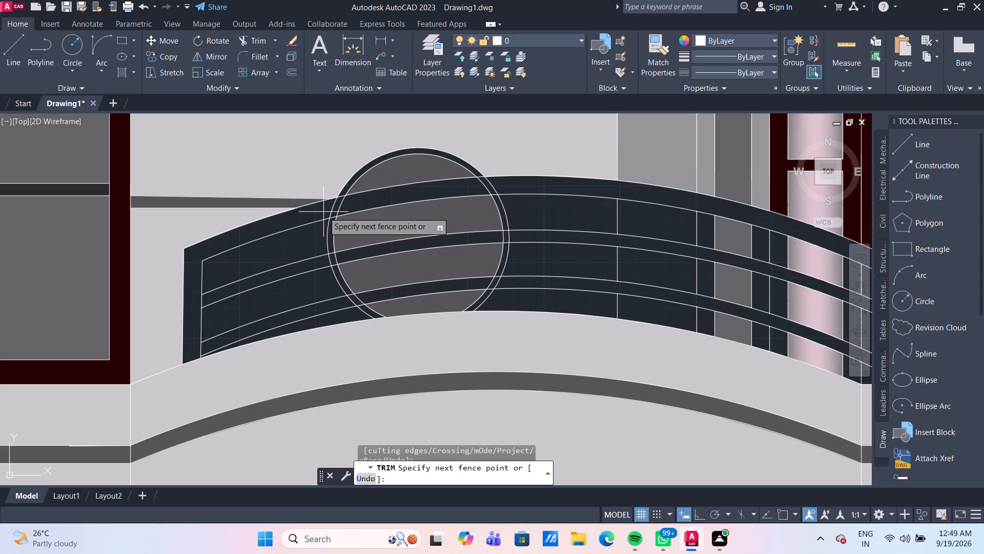
left_click(495, 184)
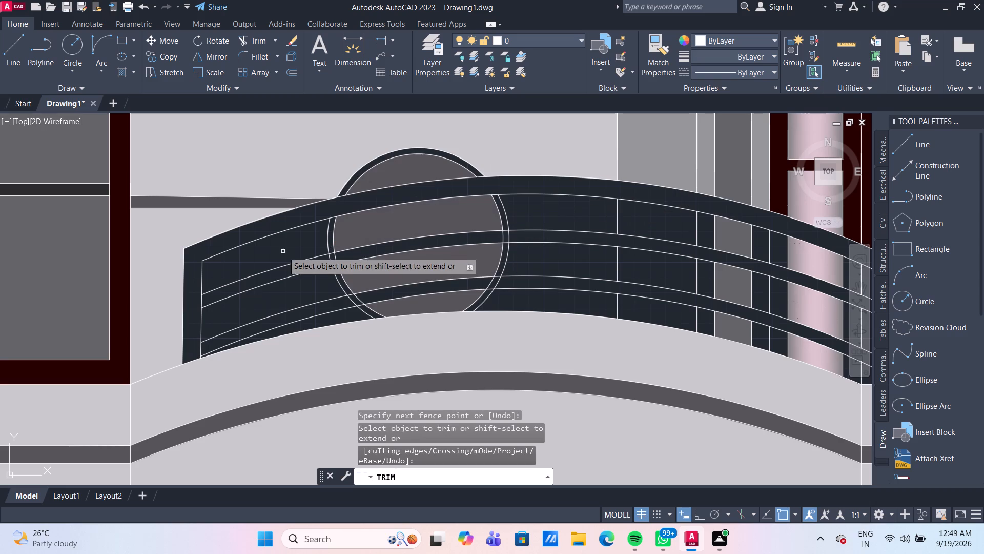
left_click(324, 263)
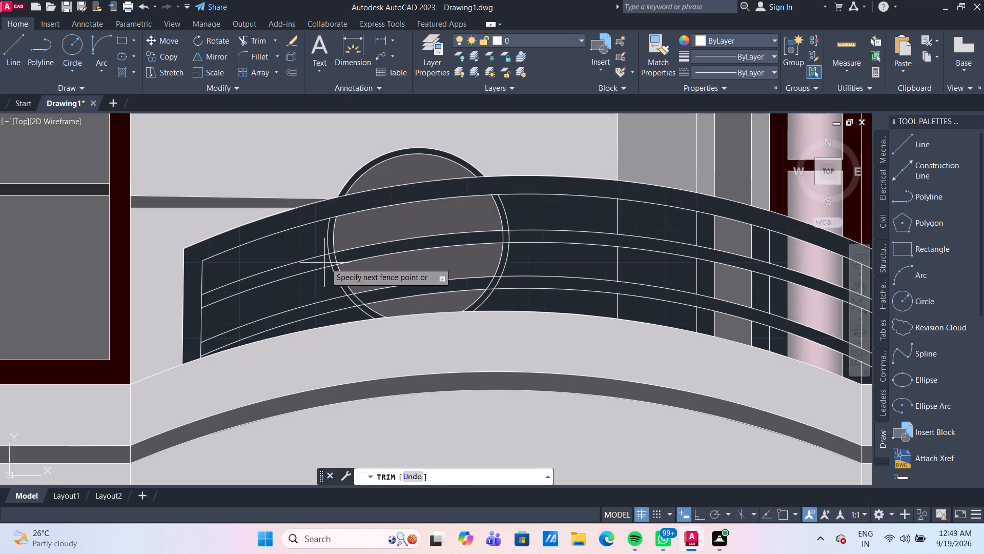
left_click(378, 252)
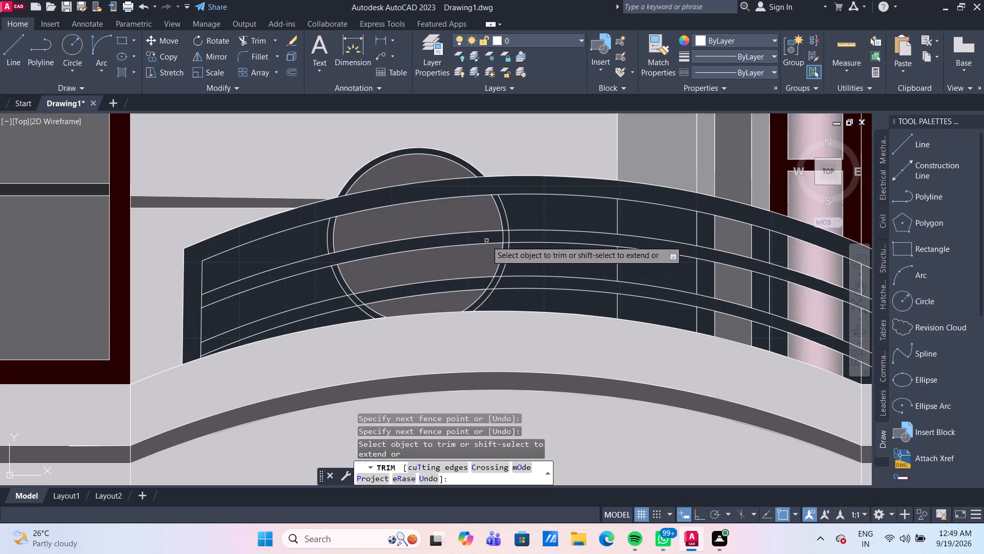
left_click(488, 240)
left_click(535, 238)
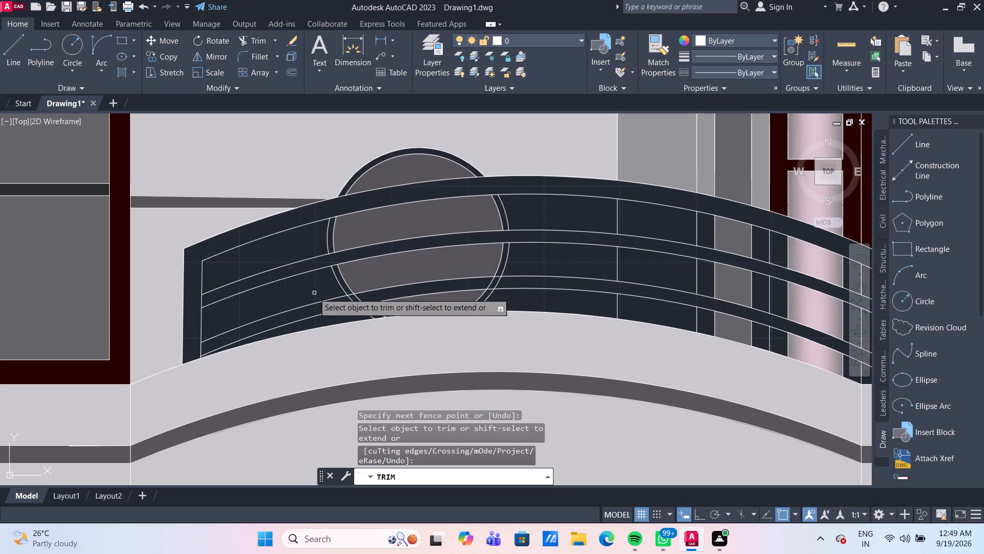
left_click_drag(346, 303, 351, 303)
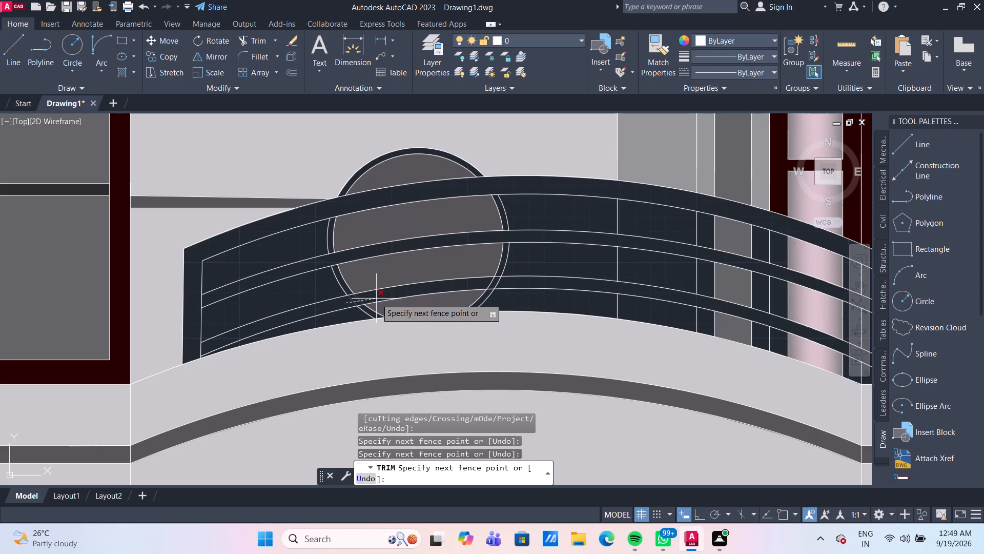
left_click(376, 298)
left_click(479, 284)
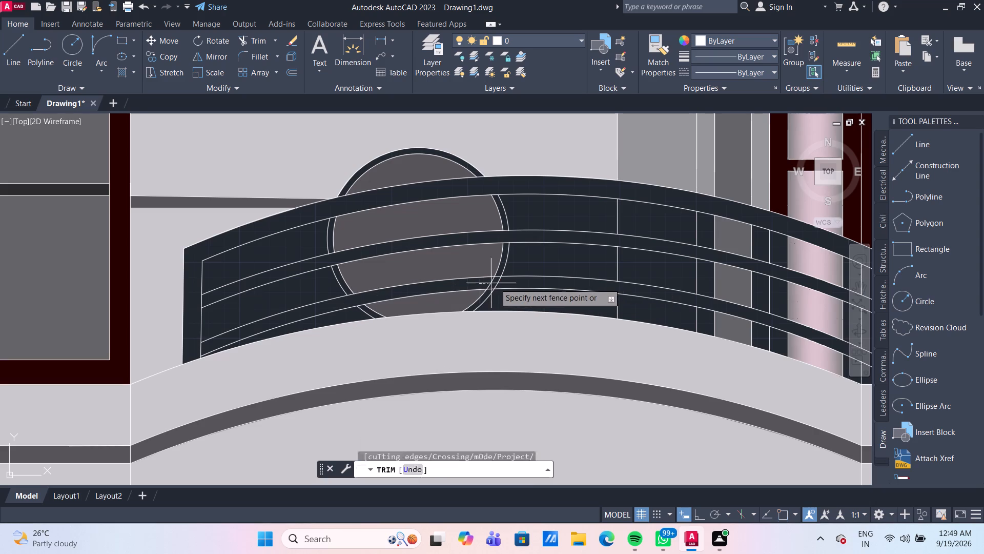
left_click(511, 284)
scroll(519, 286, "down", 2)
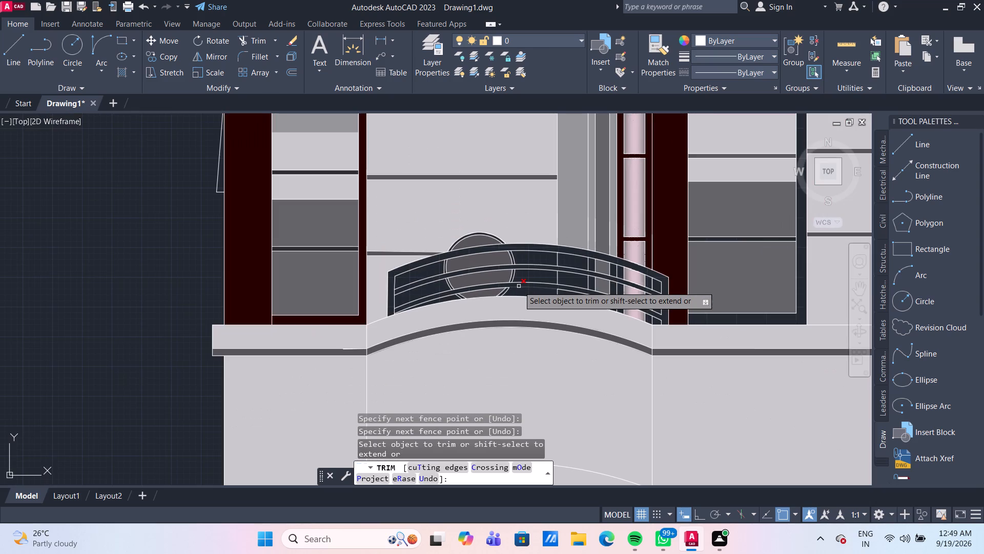
scroll(519, 292, "up", 2)
middle_click_drag(519, 292, 486, 275)
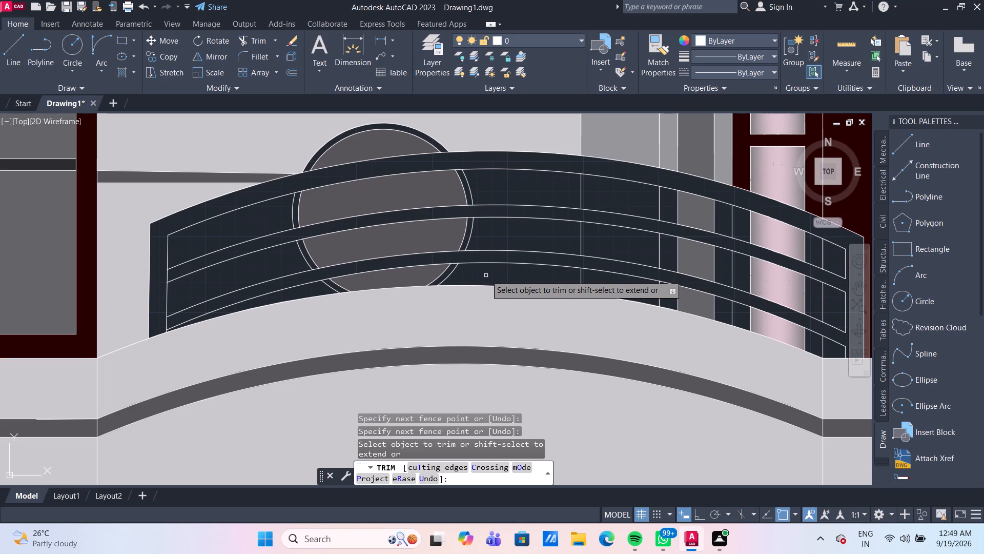
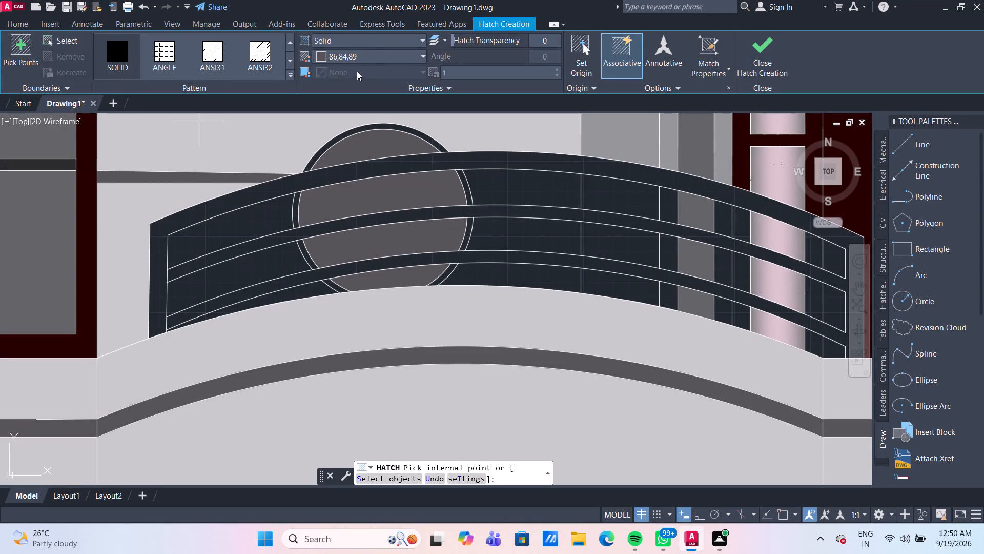
Fill the three railing gaps on each side of the circle with a solid hatch in colour 199,200,202.
left_click(377, 58)
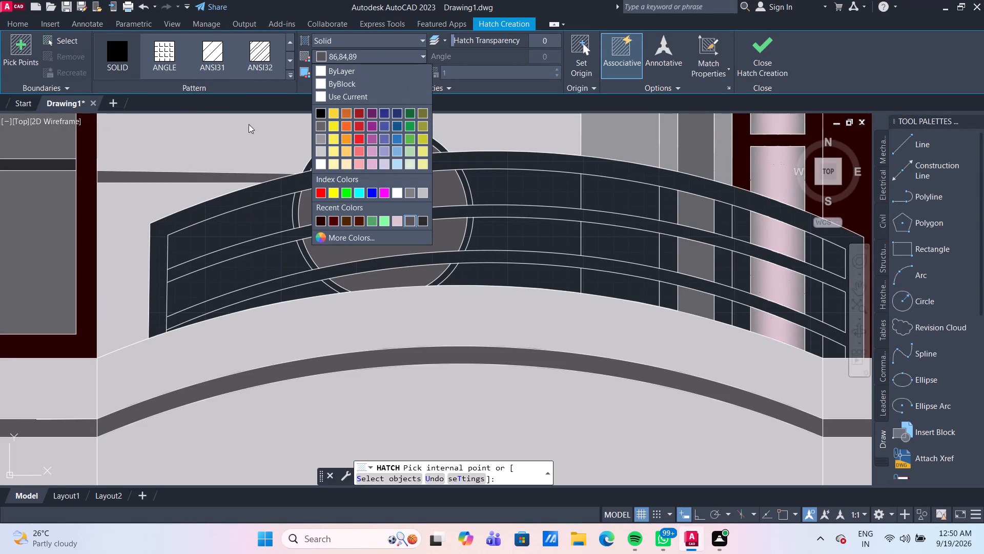
left_click(325, 150)
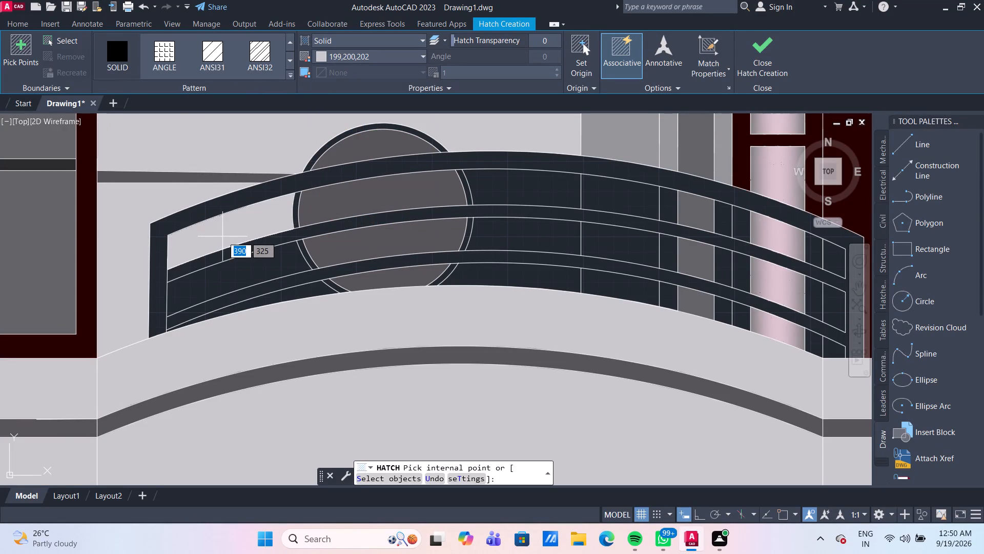
left_click(222, 236)
left_click(239, 279)
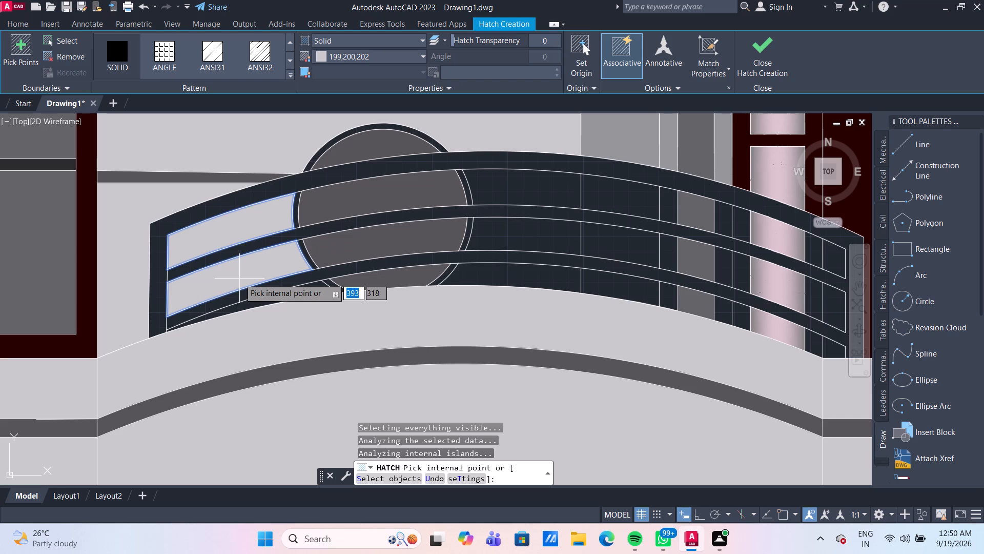
left_click(315, 286)
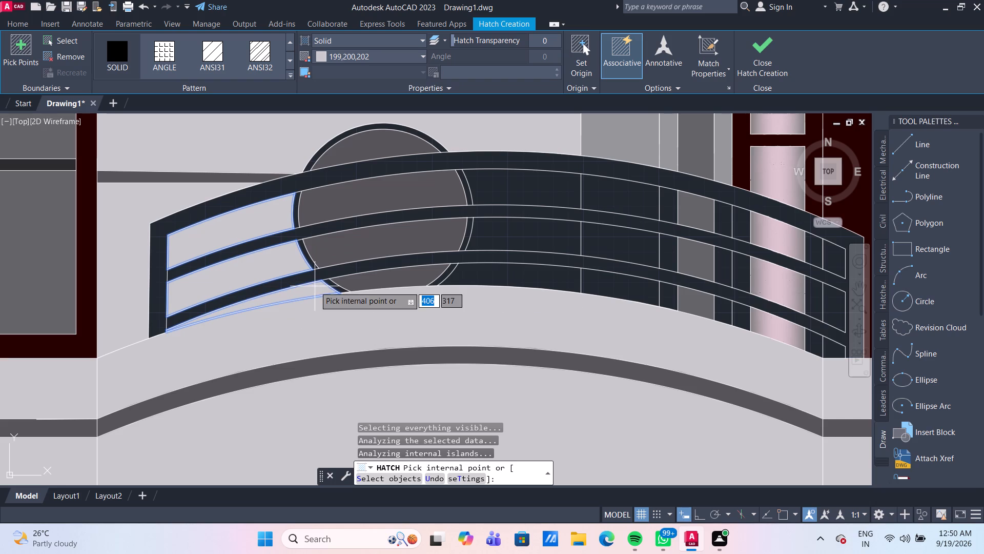
left_click(515, 283)
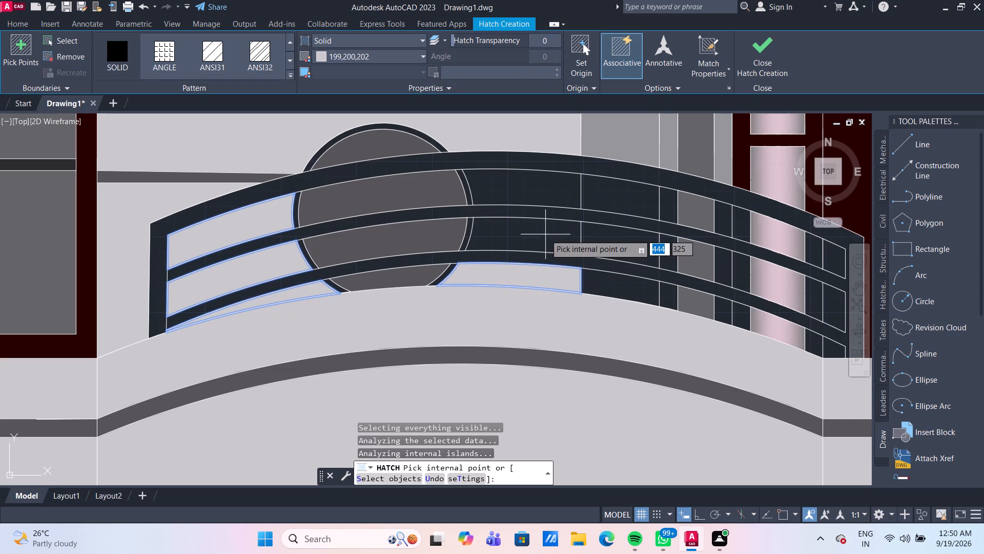
left_click(545, 234)
left_click(540, 183)
scroll(540, 183, "down", 4)
scroll(562, 216, "up", 2)
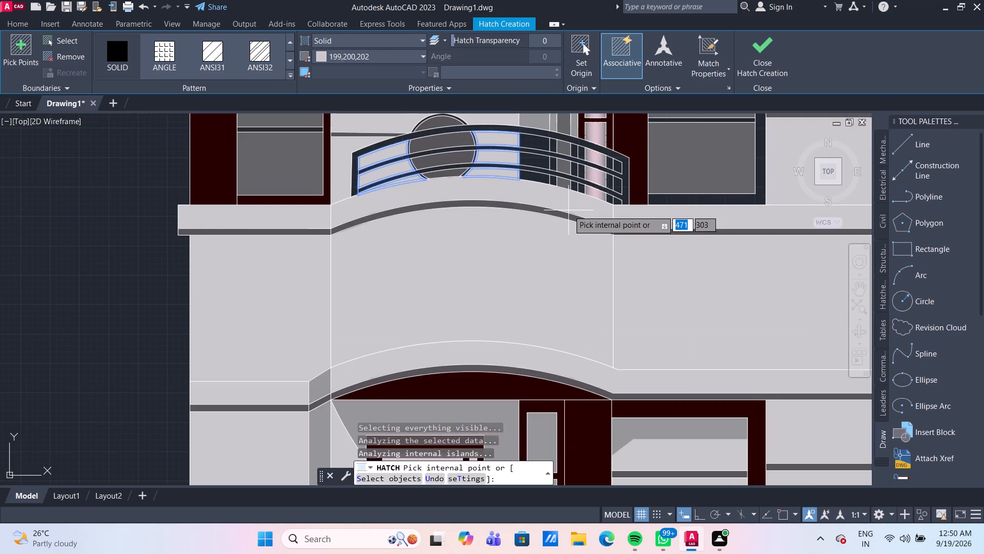
middle_click_drag(568, 210, 454, 298)
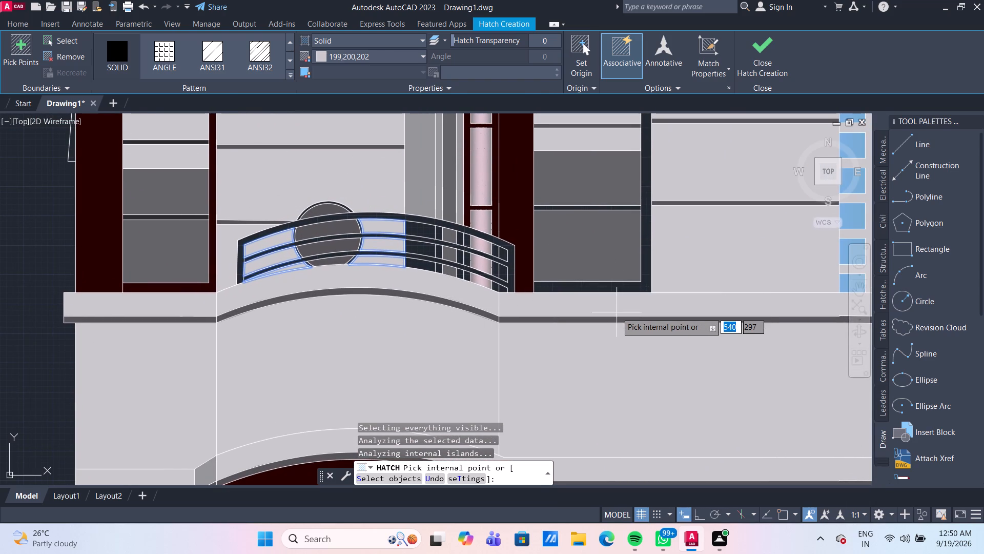
key("Escape")
Hatch the top railing gap left of the pink column and the top two gaps at the railing's right end in solid colour 18.
scroll(516, 264, "up", 1)
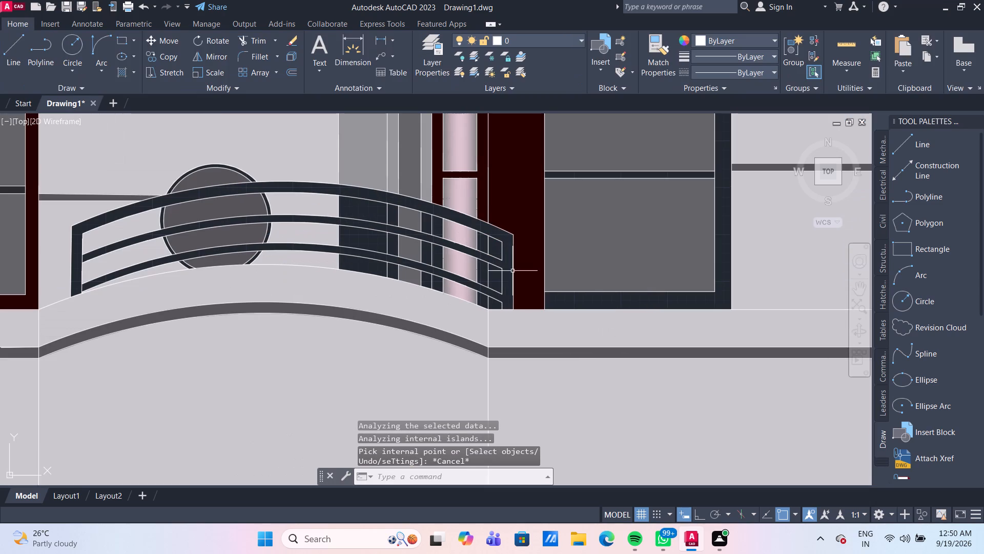
left_click(122, 75)
left_click(372, 54)
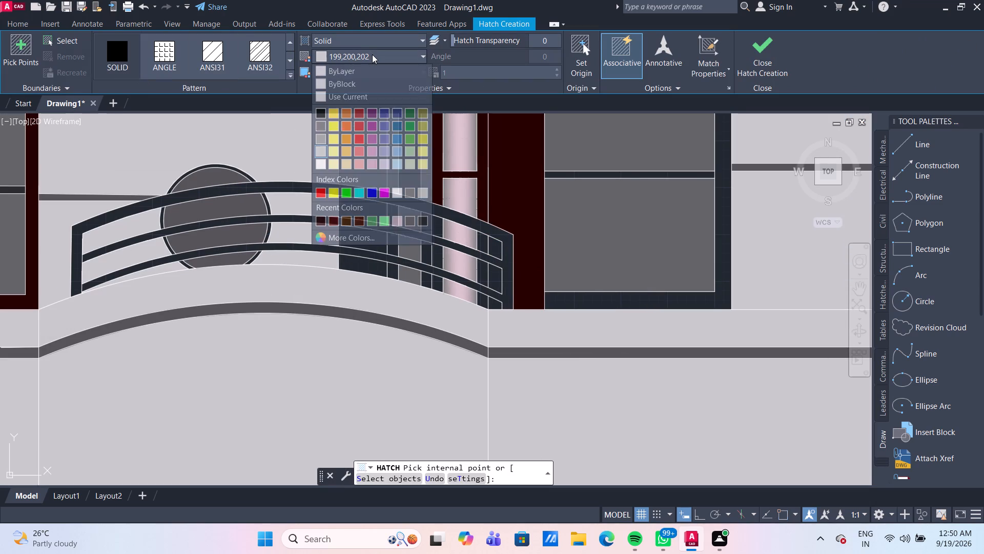
left_click(337, 220)
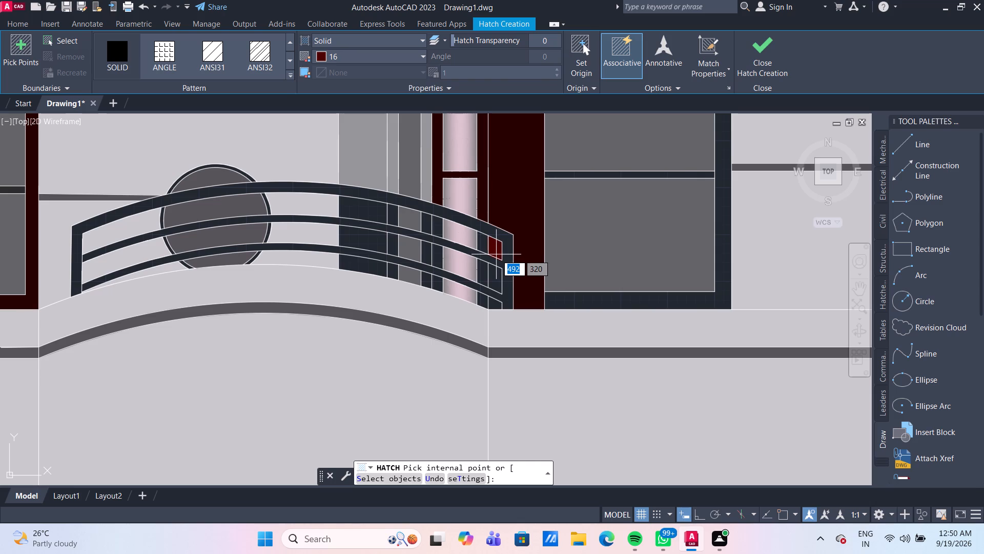
left_click(335, 56)
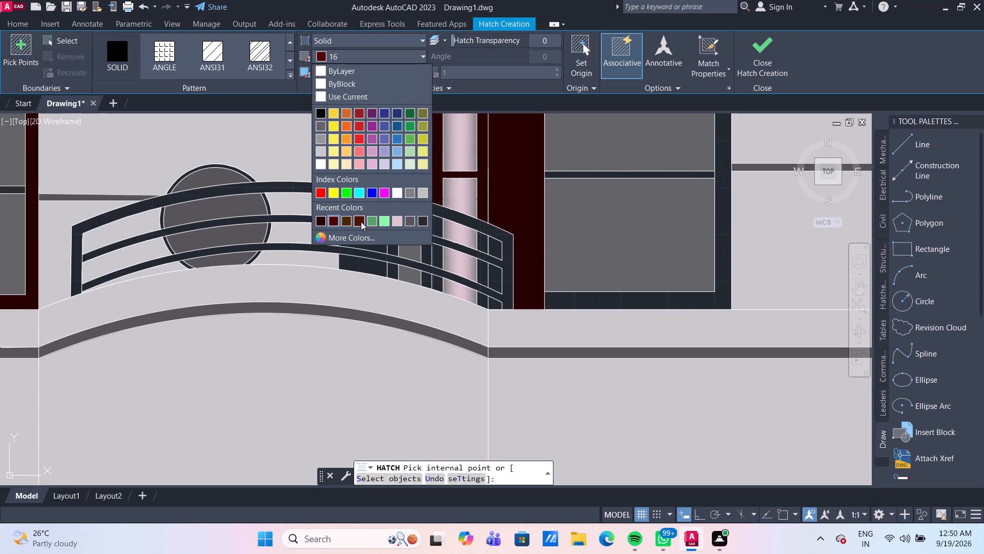
left_click(361, 222)
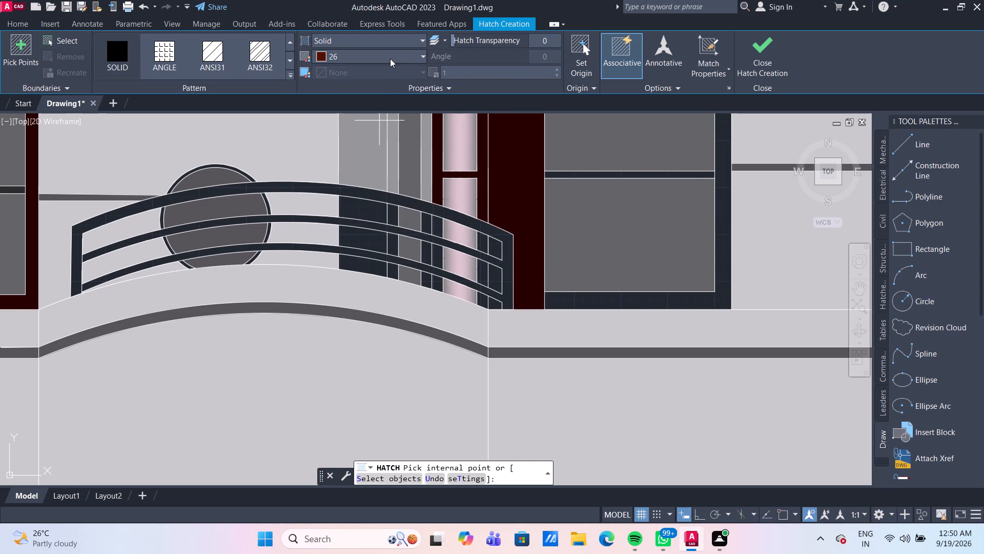
left_click(390, 58)
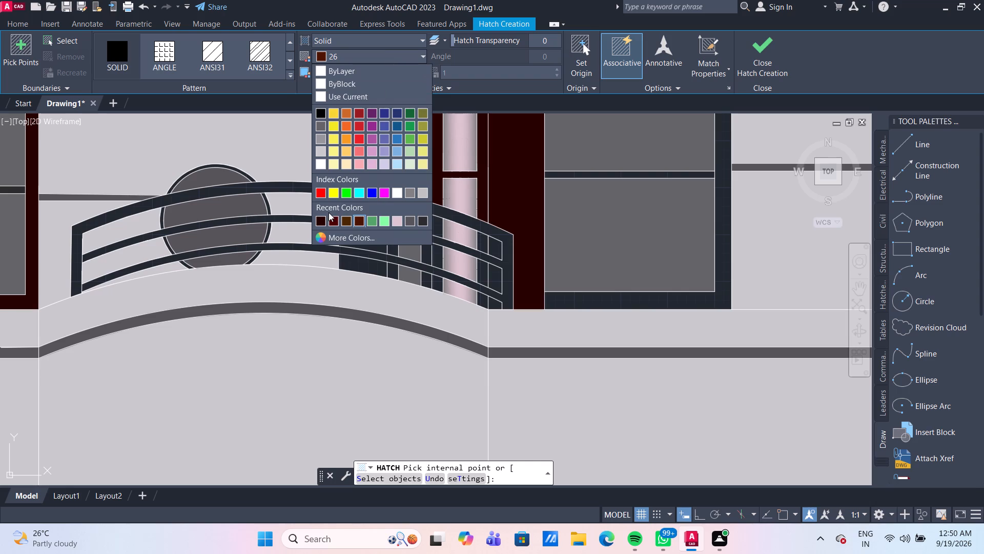
left_click(322, 221)
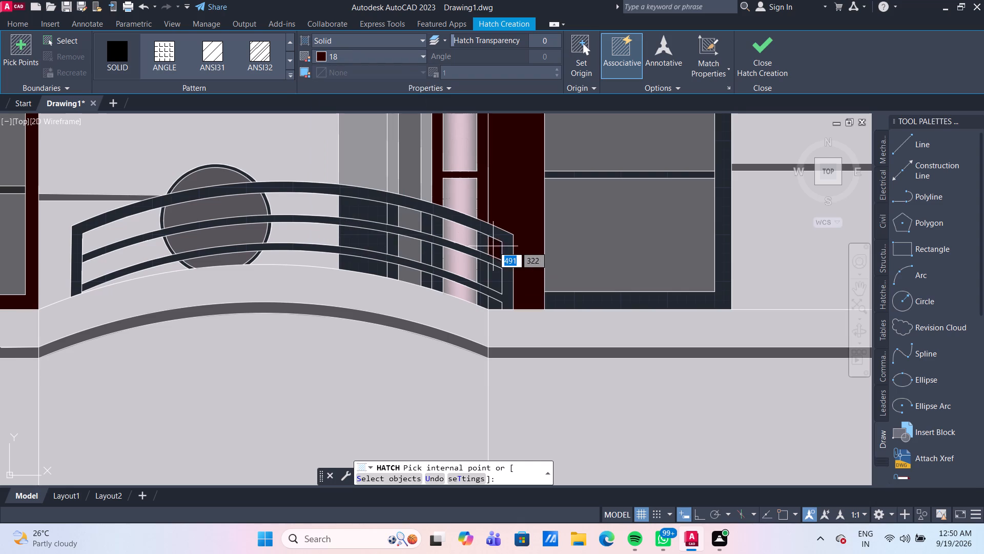
scroll(493, 246, "up", 1)
left_click(401, 217)
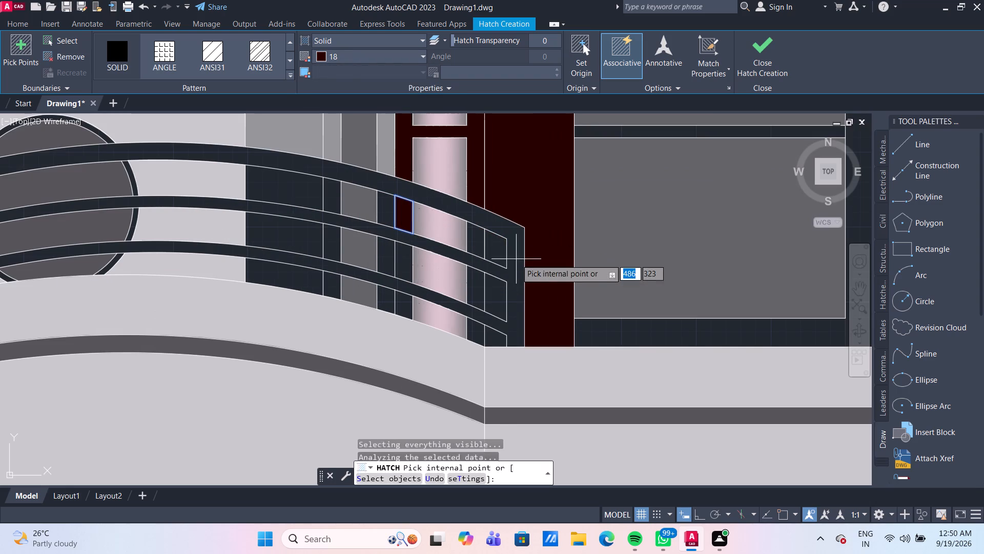
left_click(495, 250)
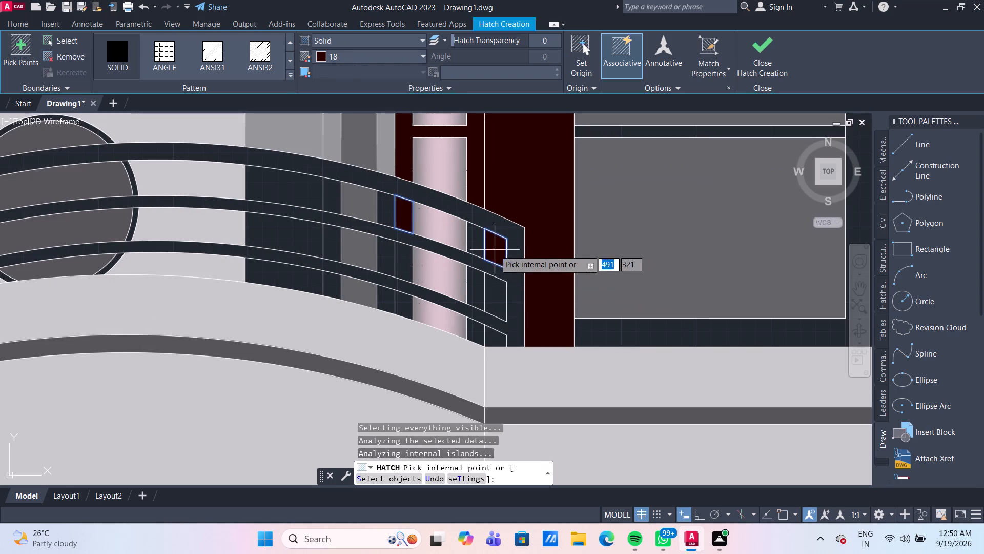
left_click(496, 303)
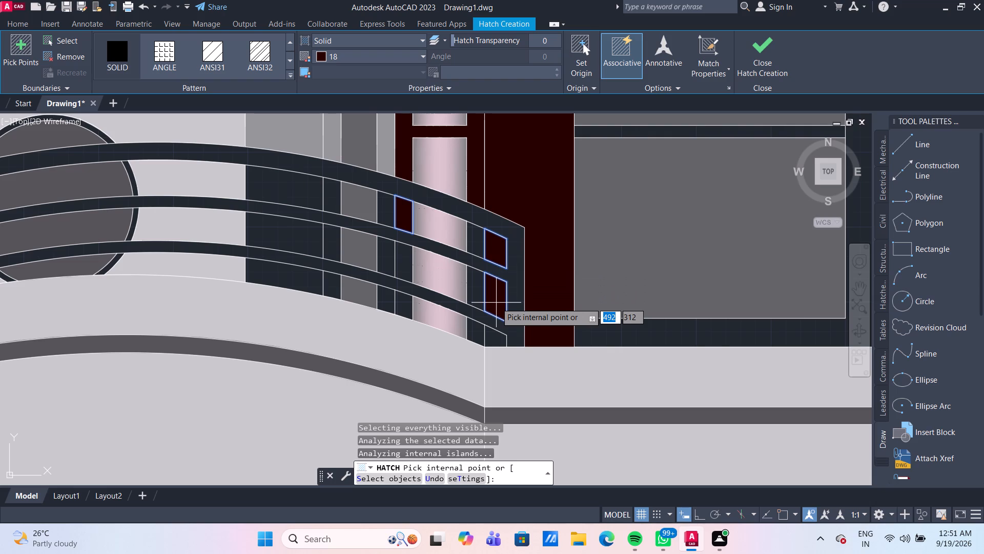
key("Escape")
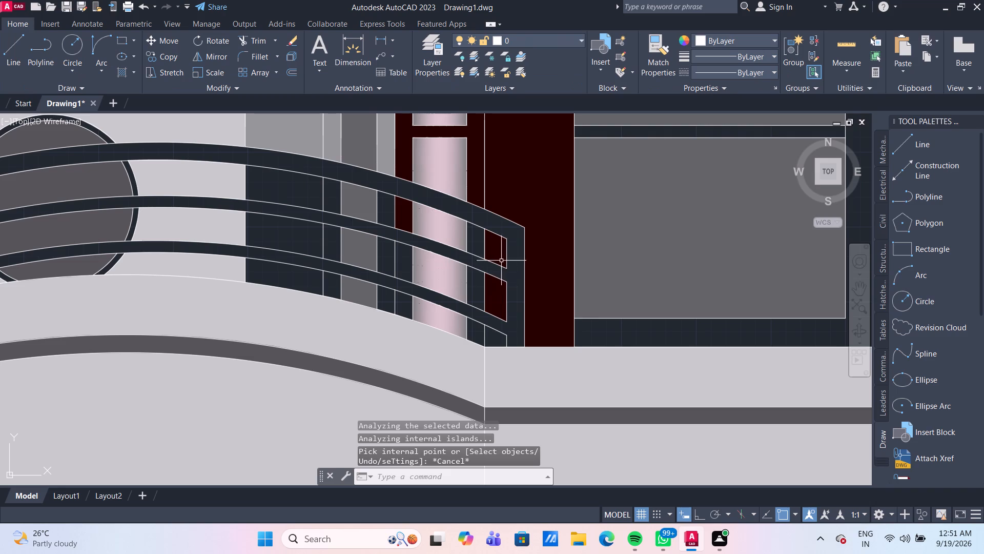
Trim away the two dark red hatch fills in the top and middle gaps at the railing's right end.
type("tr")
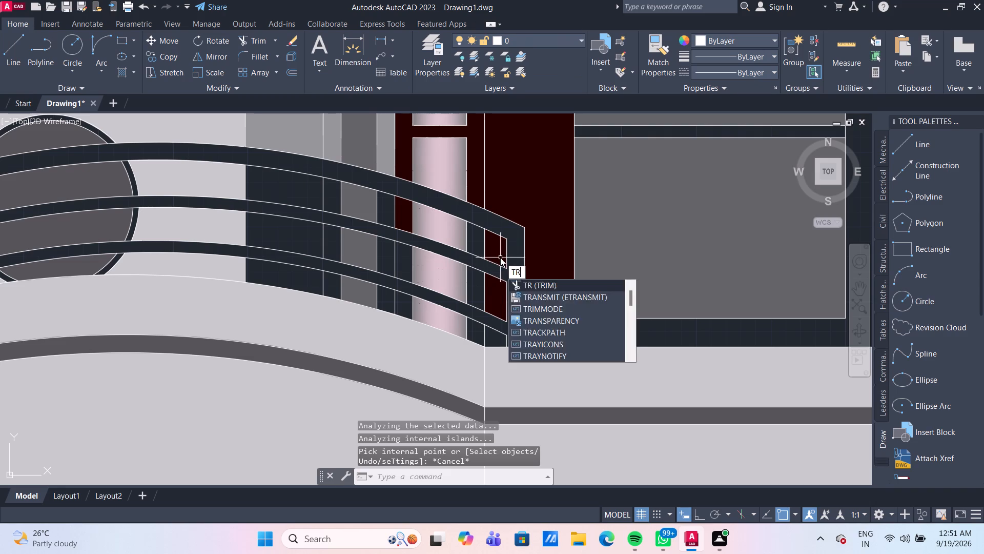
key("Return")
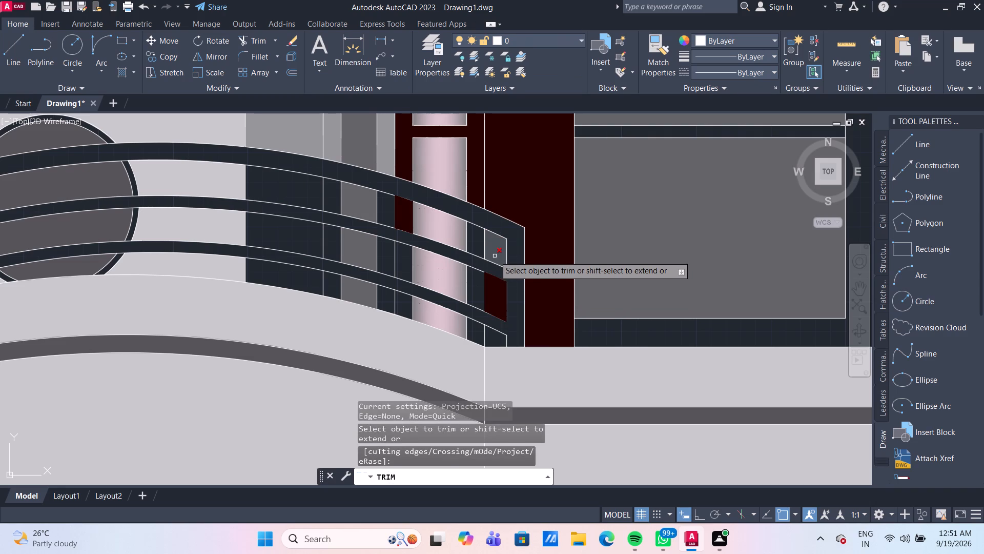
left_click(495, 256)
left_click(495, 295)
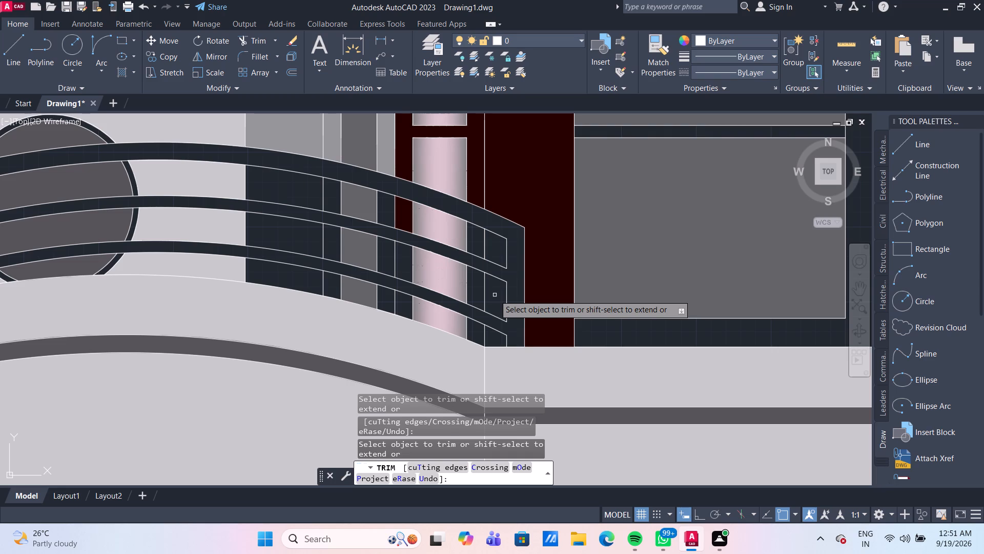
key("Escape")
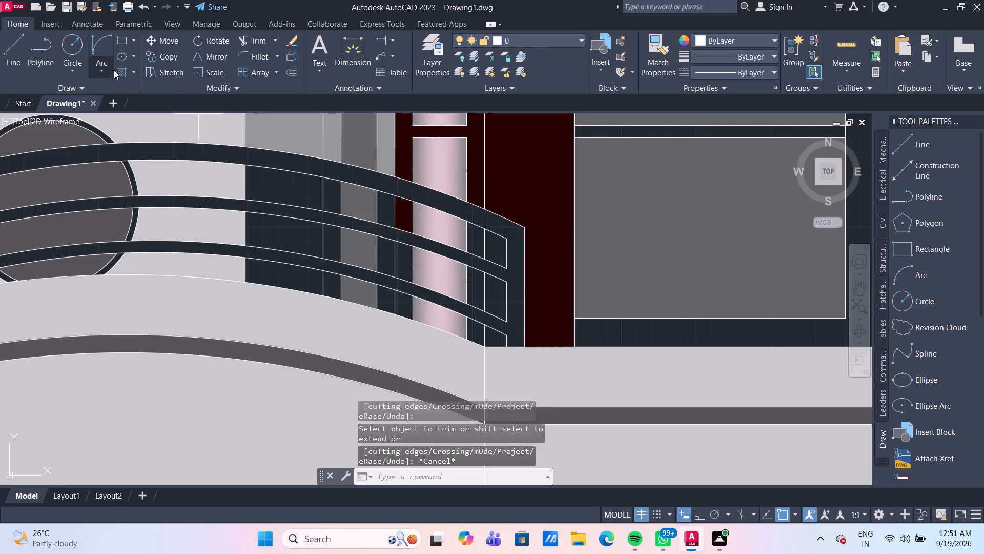
Hatch the two lower railing gaps left of the pink column and the six gaps right of it in solid colour 18.
left_click(127, 74)
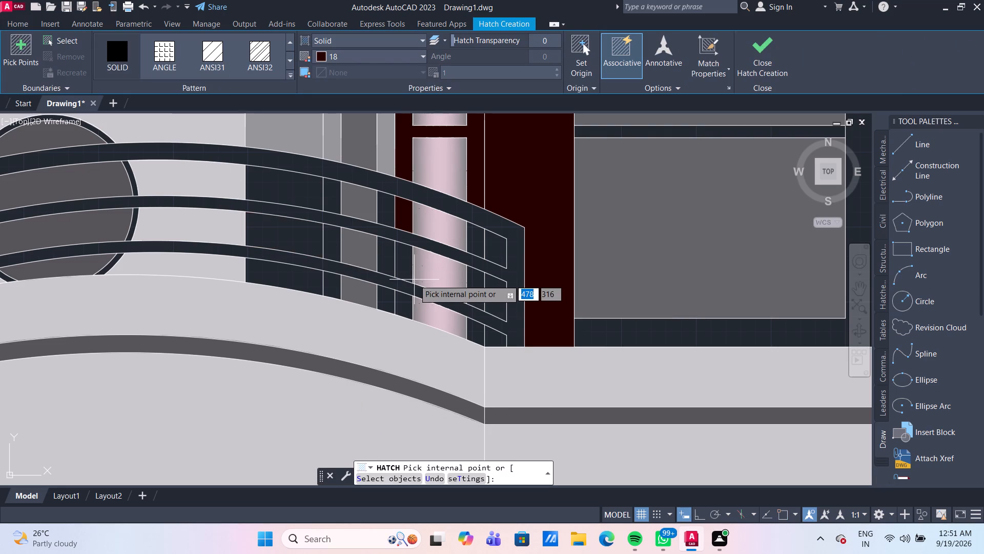
left_click(404, 259)
left_click(406, 308)
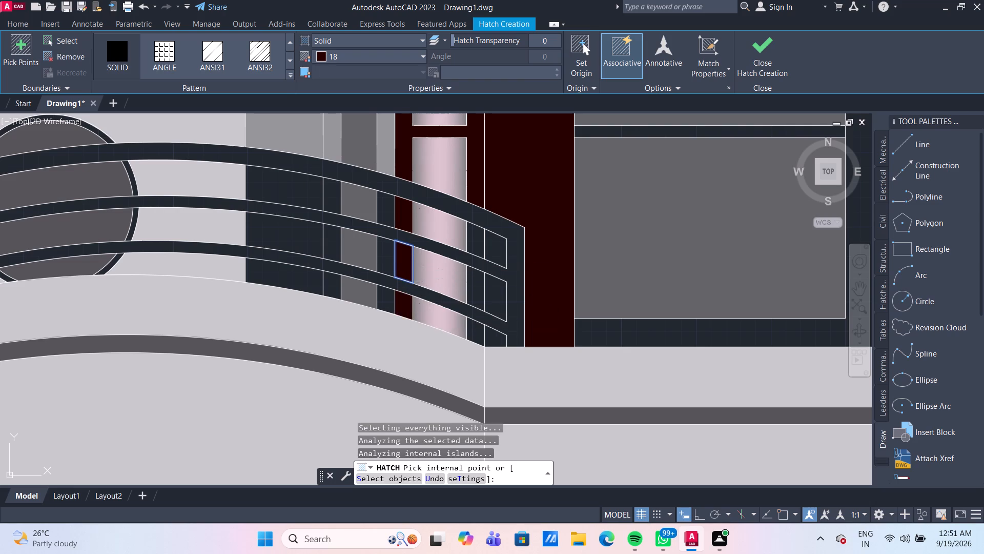
left_click(497, 339)
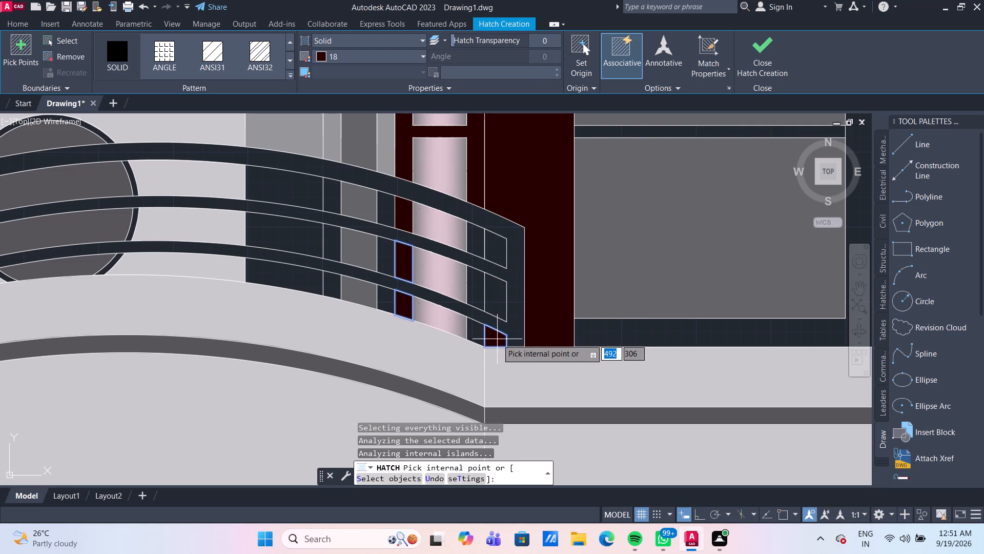
left_click(475, 338)
left_click(481, 293)
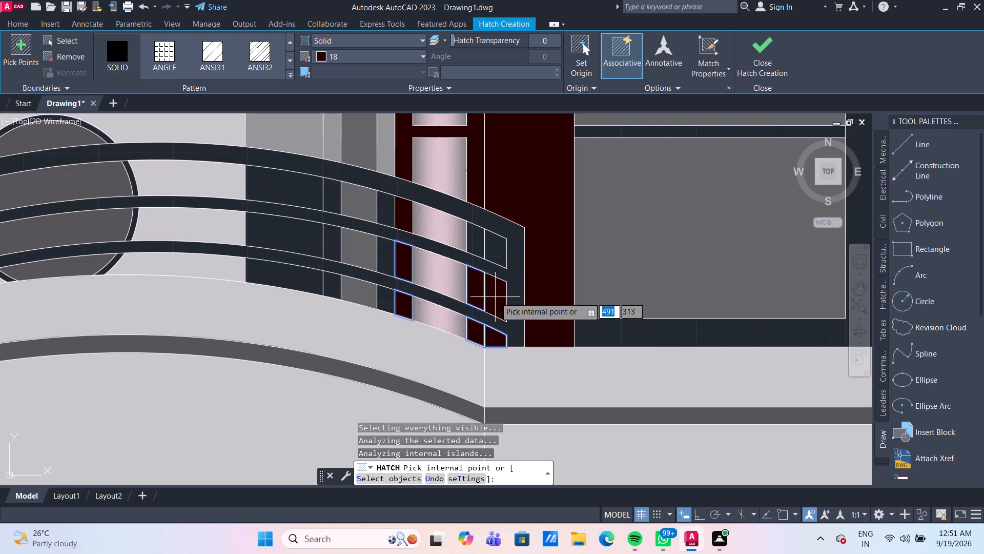
left_click(495, 297)
left_click(478, 242)
left_click(500, 250)
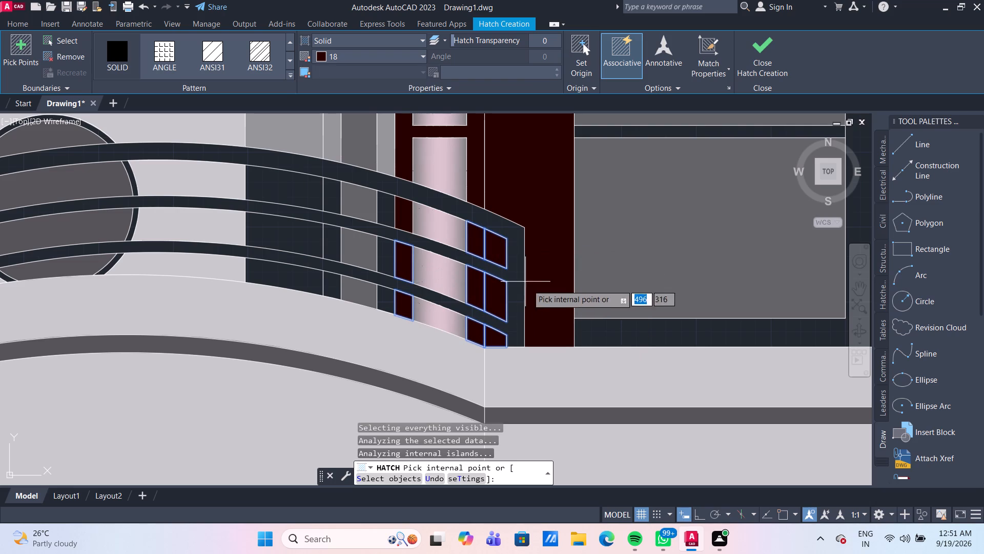
scroll(565, 299, "down", 2)
key("Return")
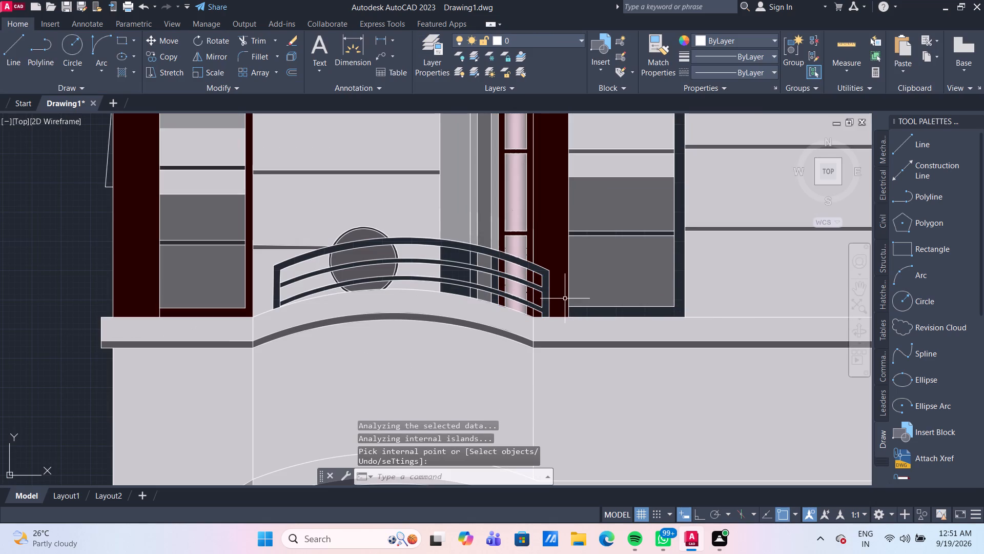
Delete the vertical line segments that split the top and middle dark red gaps at the railing's right end.
scroll(547, 295, "up", 2)
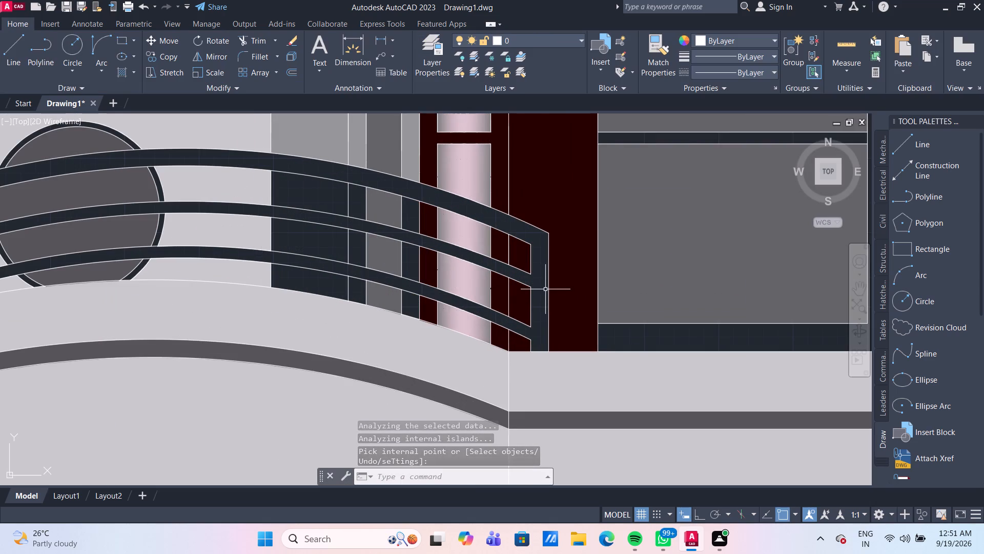
left_click(509, 251)
key("Delete")
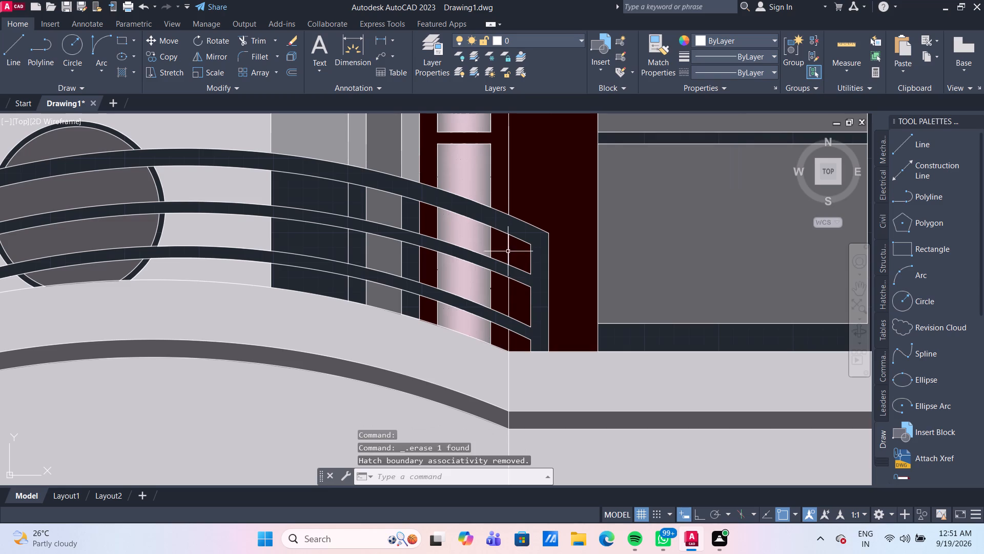
left_click(509, 296)
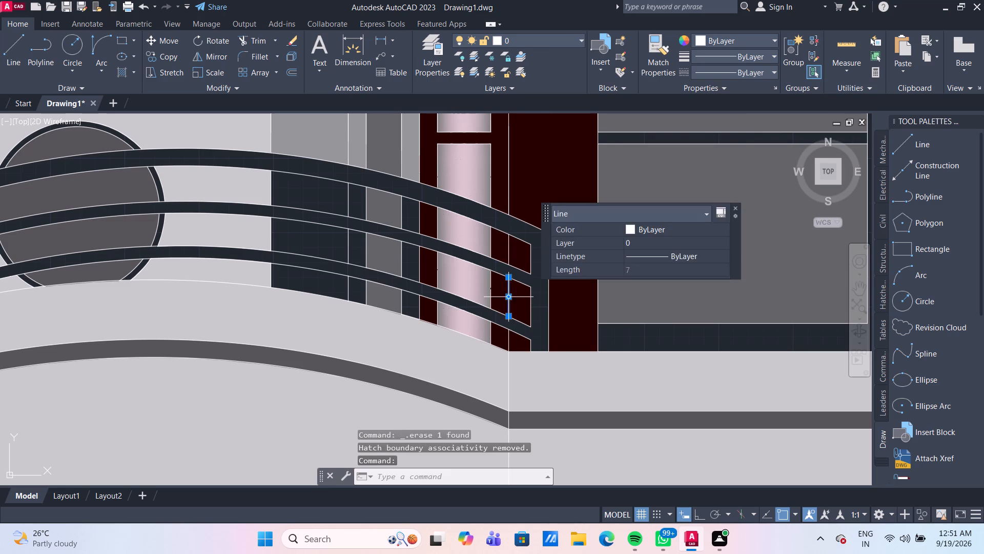
key("Delete")
left_click(509, 296)
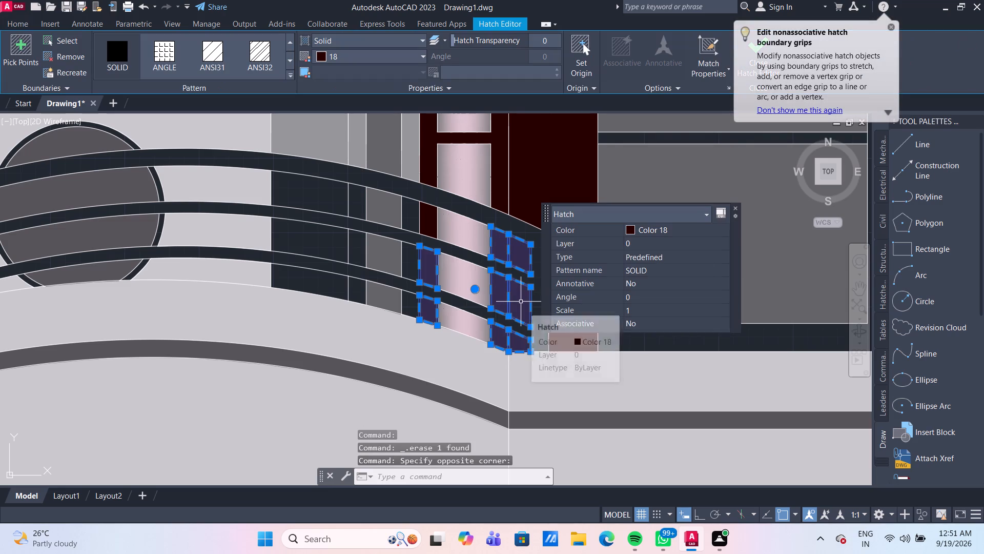
key("Escape")
left_click(508, 248)
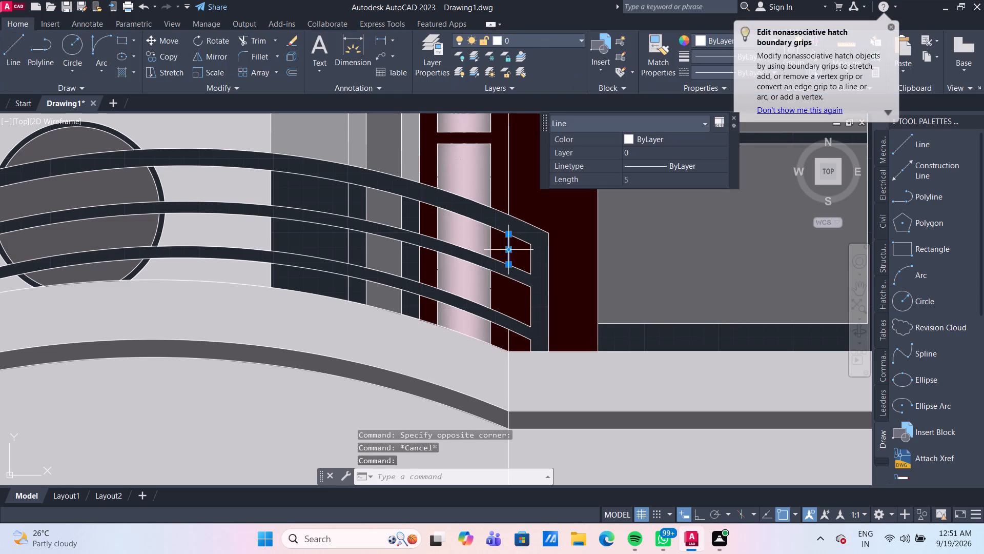
key("Delete")
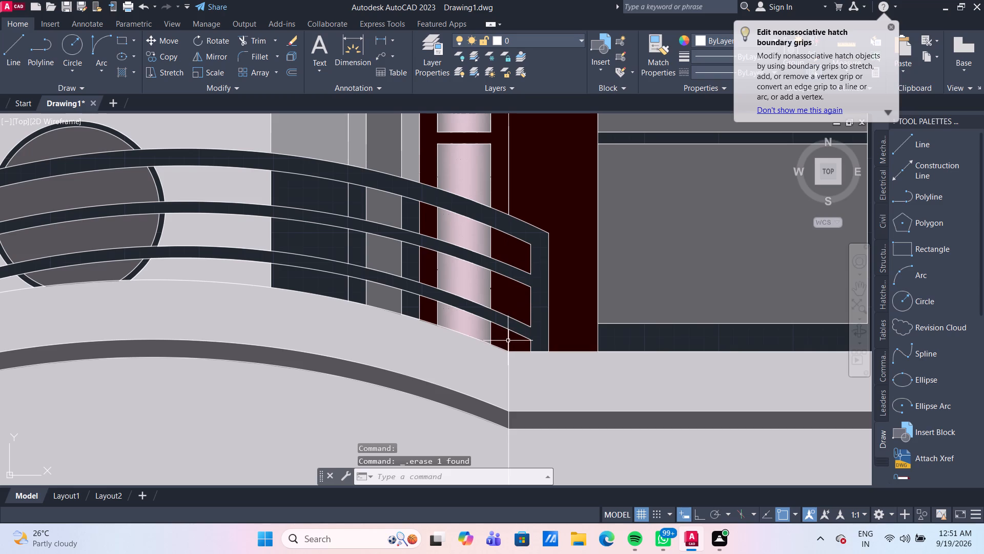
Shorten the vertical line crossing the lowest gap at the railing's right end so its top meets the slab's upper edge.
left_click(508, 341)
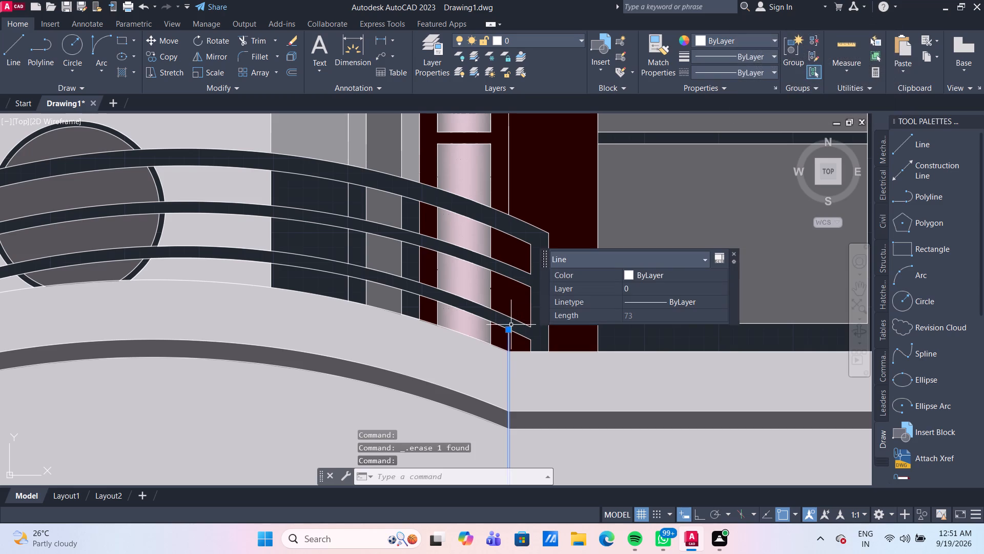
left_click(509, 330)
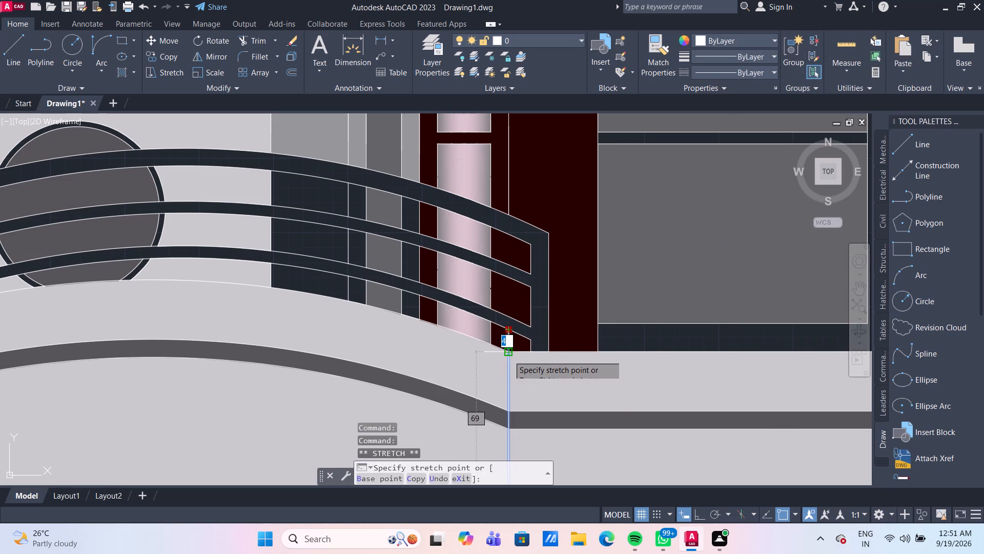
scroll(508, 355, "up", 3)
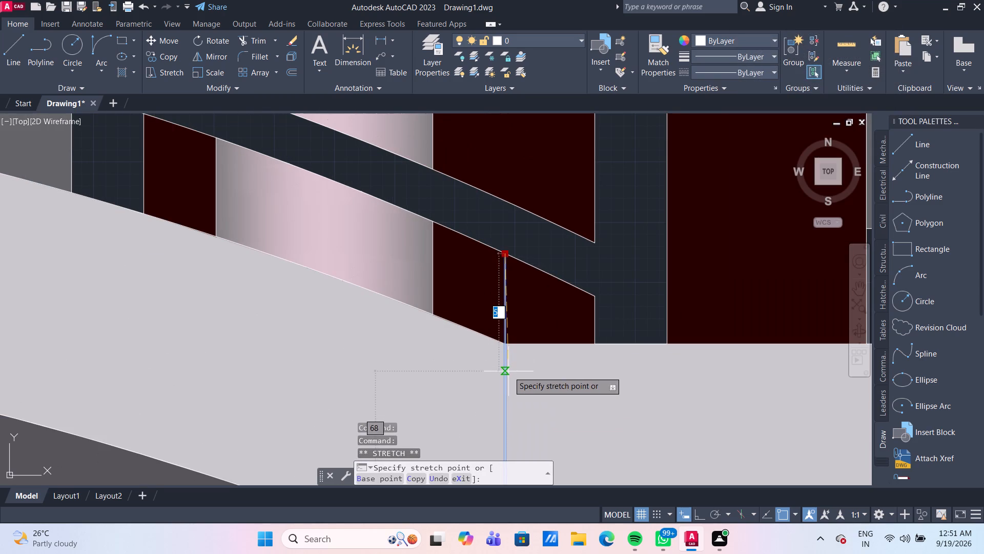
left_click(507, 346)
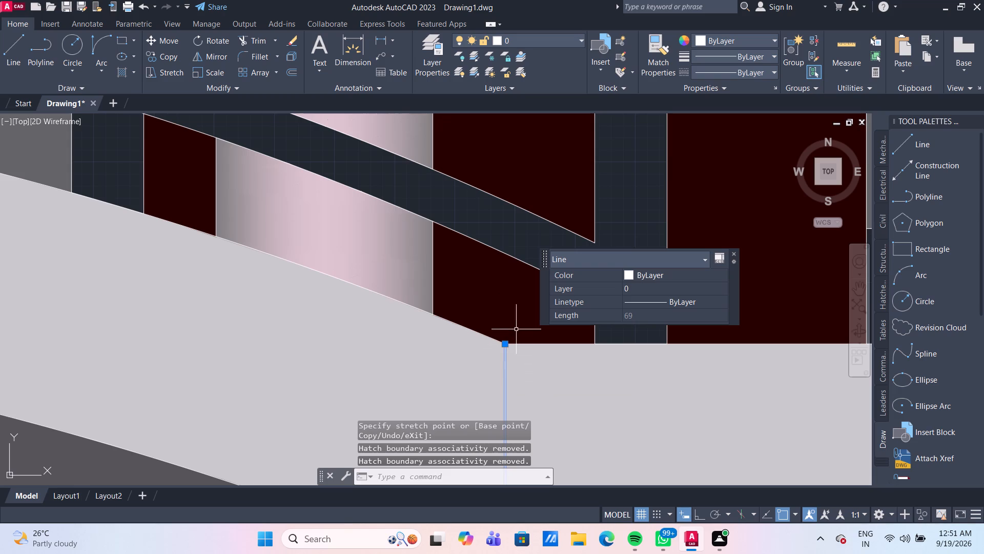
key("Delete")
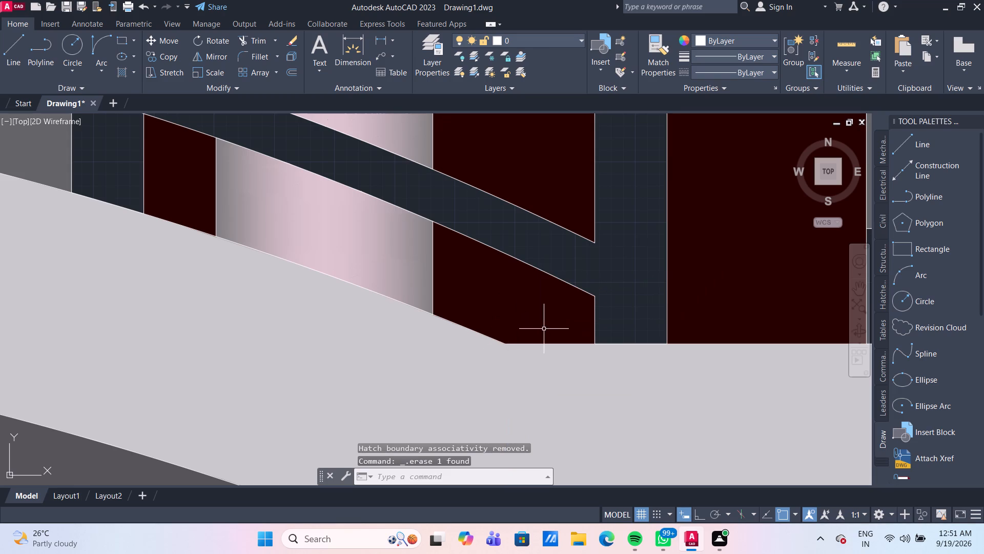
key("ctrl+z")
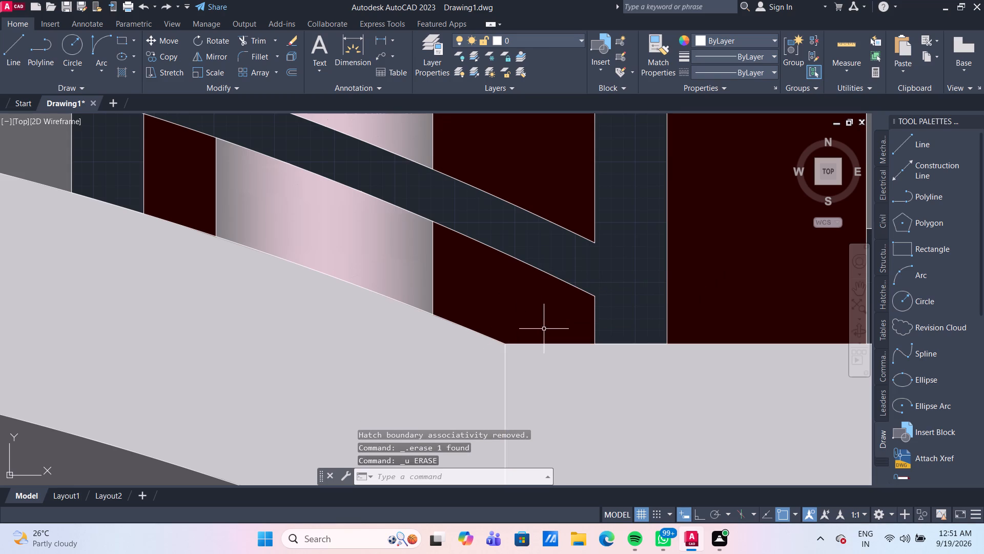
Hatch the nine unfilled railing gaps on both sides of the dark grey strip in solid colour 147,149,152.
scroll(544, 329, "down", 2)
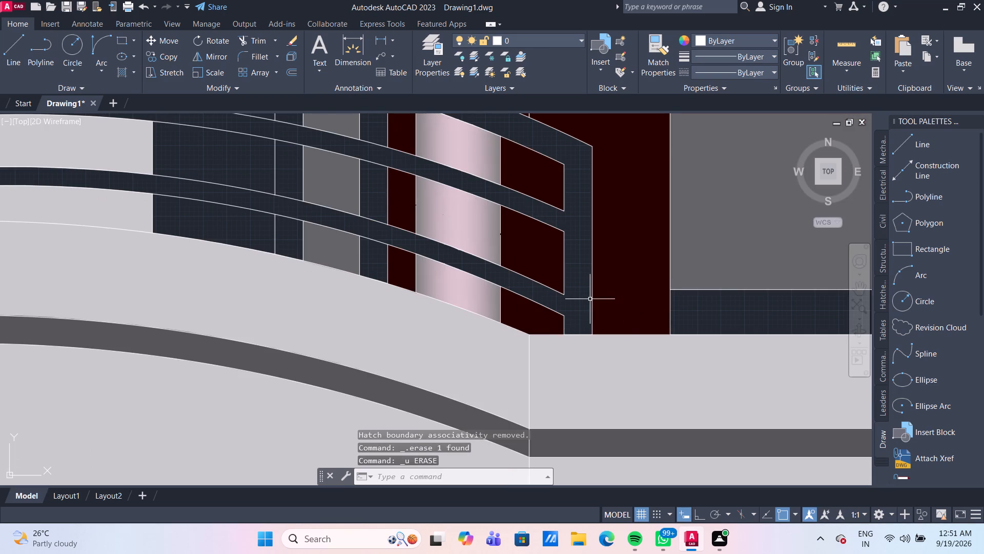
scroll(587, 295, "down", 3)
scroll(538, 275, "up", 2)
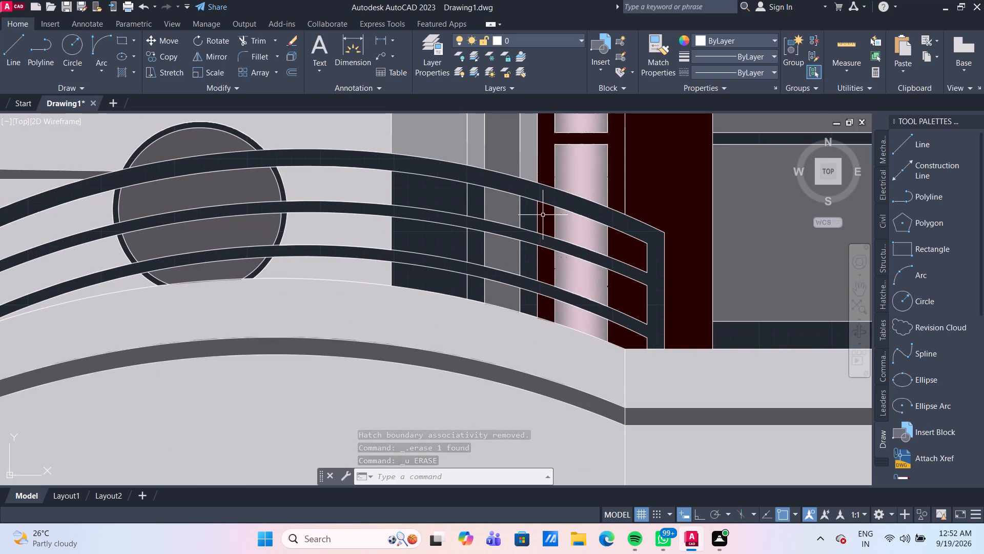
left_click(129, 74)
left_click(363, 58)
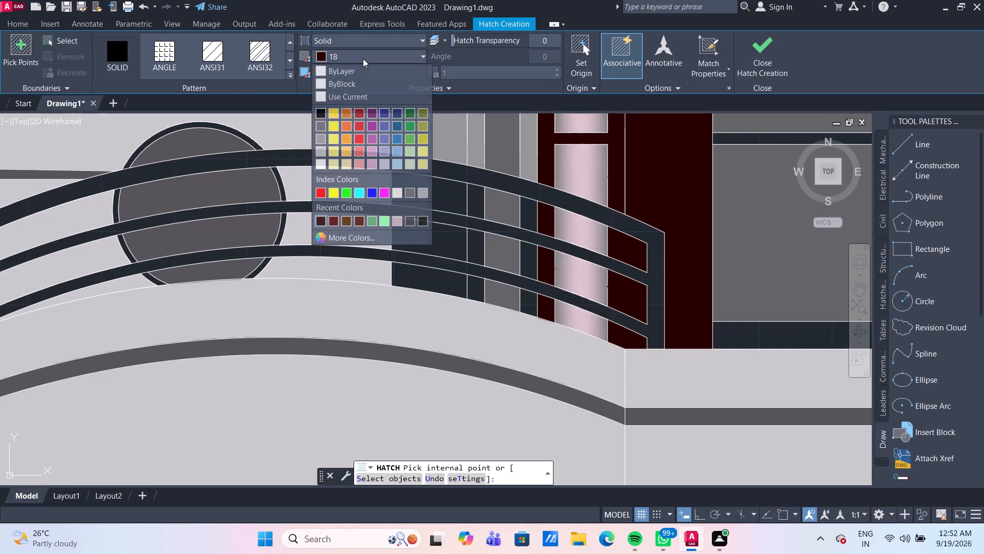
left_click(318, 141)
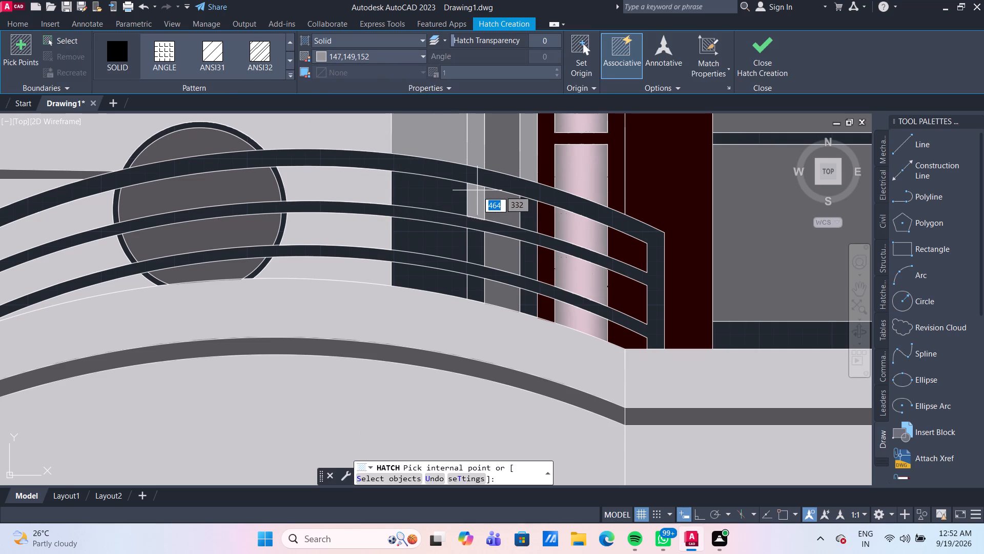
left_click(477, 192)
left_click(435, 191)
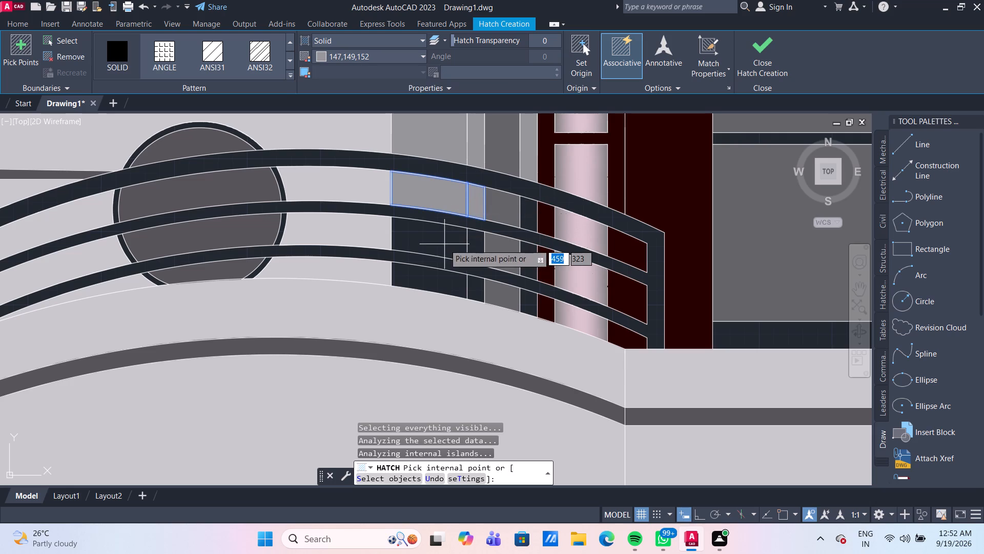
left_click(444, 244)
left_click(448, 283)
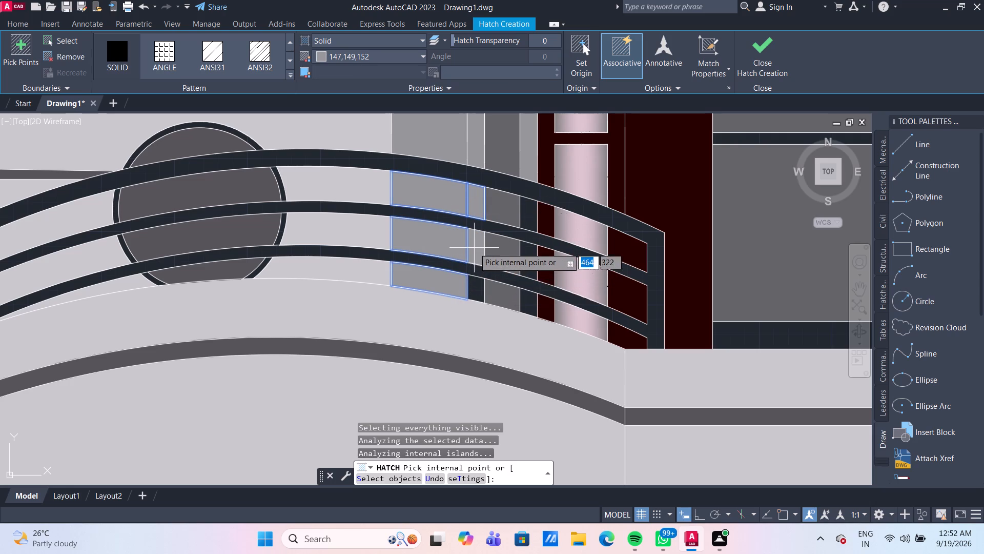
left_click(474, 248)
left_click(470, 282)
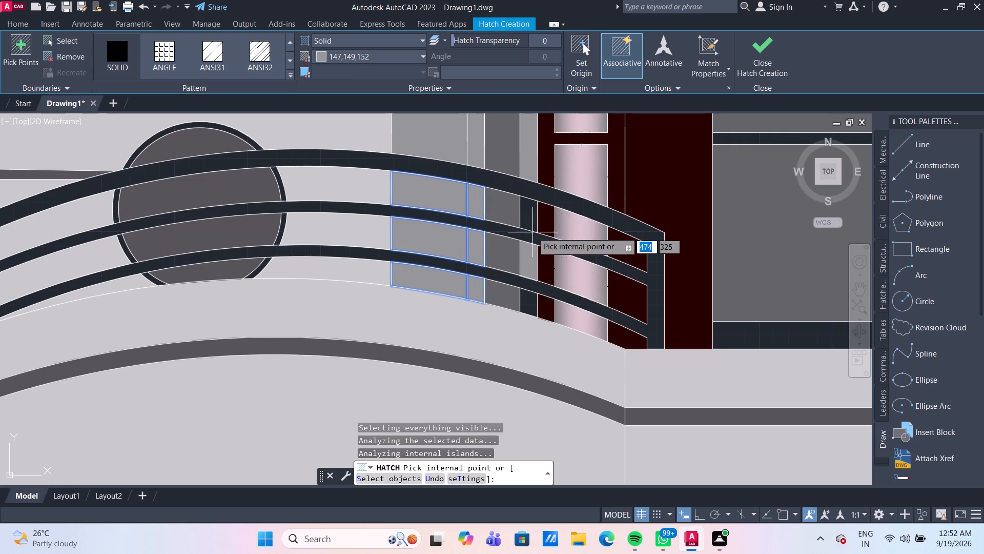
left_click(534, 217)
left_click(532, 257)
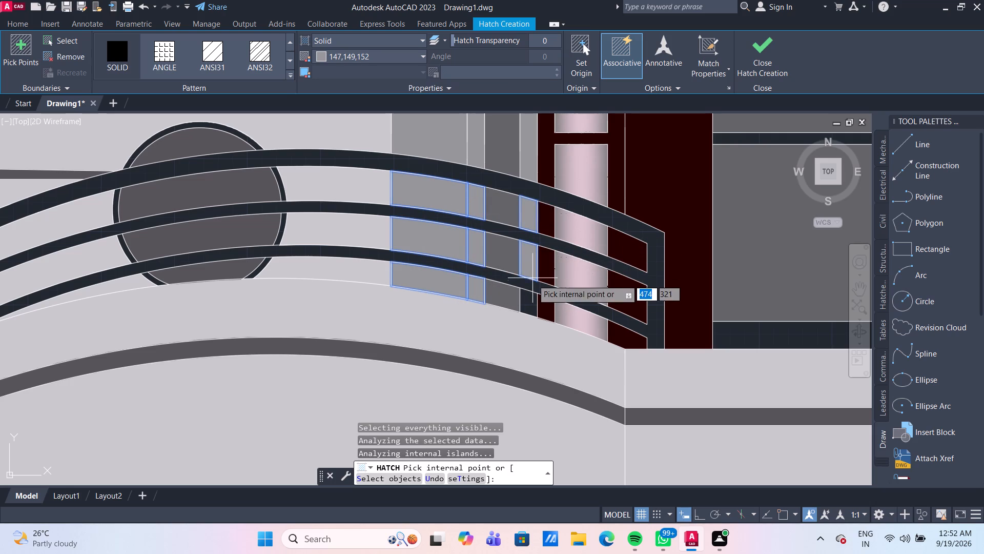
left_click(531, 302)
key("Escape")
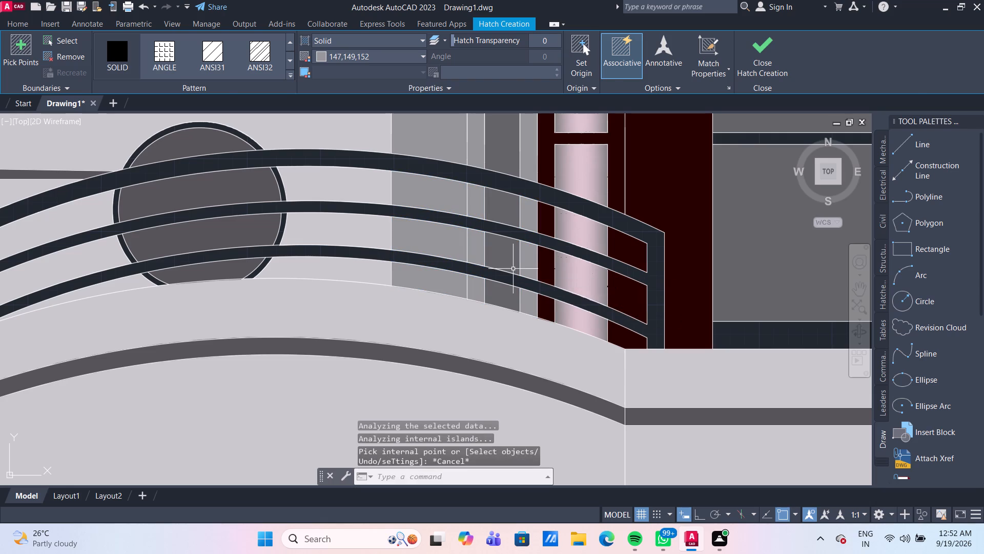
Trim the inner edge of the railing's left post where the middle and lower rails join it.
scroll(512, 269, "down", 3)
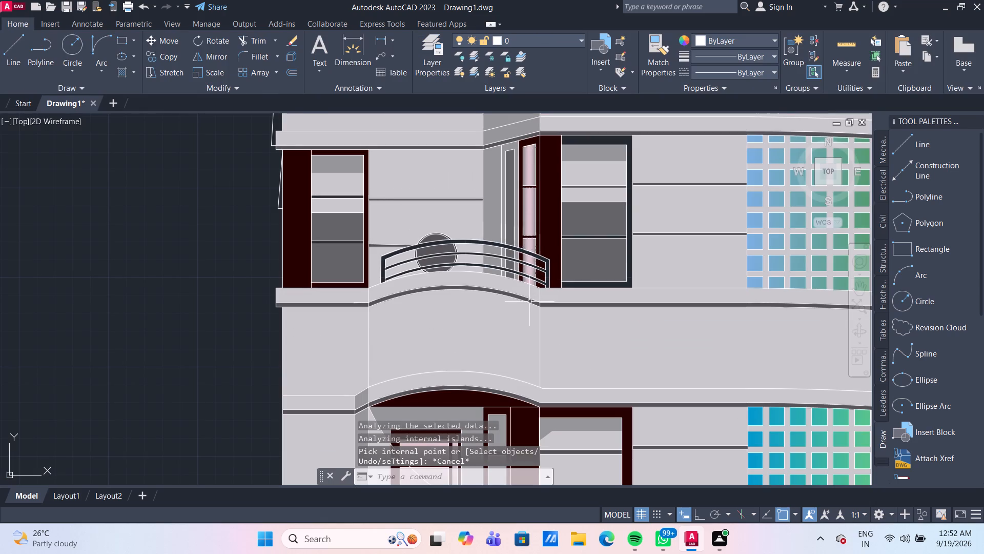
scroll(471, 289, "up", 1)
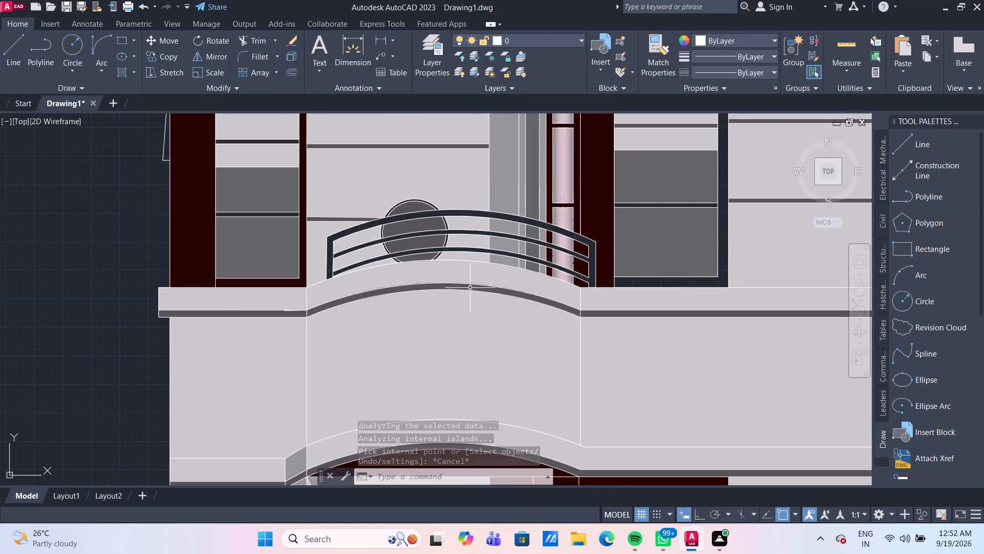
scroll(382, 240, "up", 1)
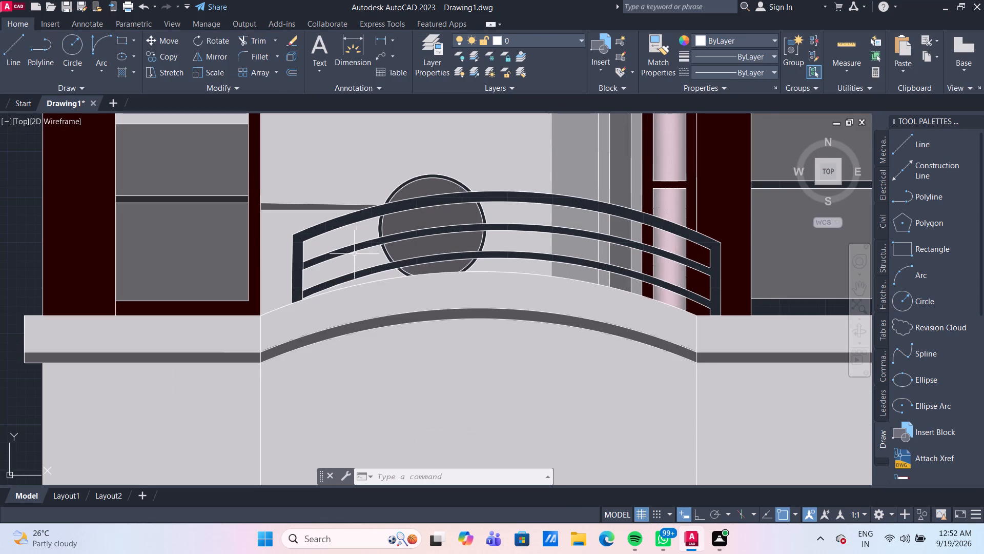
scroll(336, 282, "up", 1)
scroll(336, 282, "down", 3)
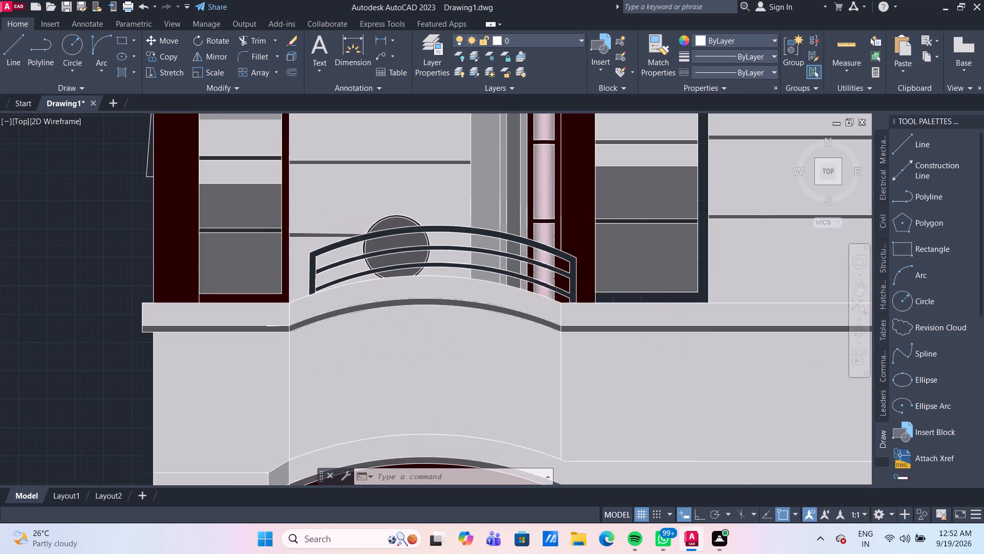
scroll(428, 283, "up", 2)
scroll(201, 288, "up", 1)
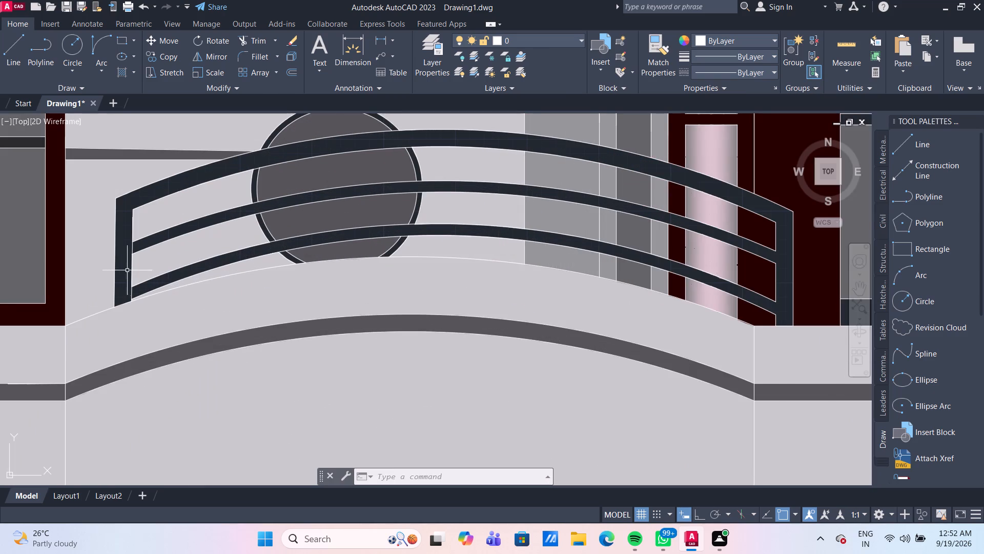
scroll(125, 268, "up", 2)
middle_click_drag(125, 268, 164, 282)
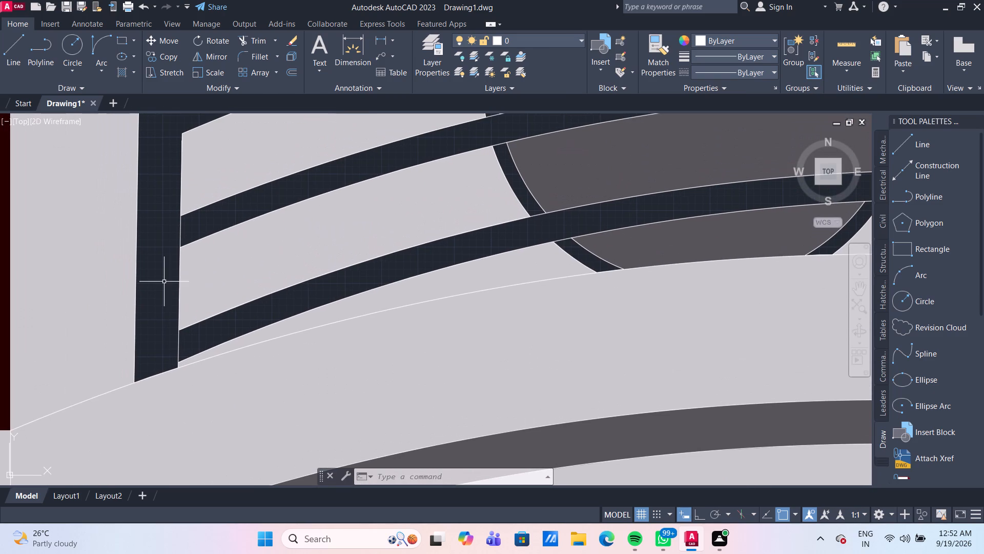
type("tr")
key("Return")
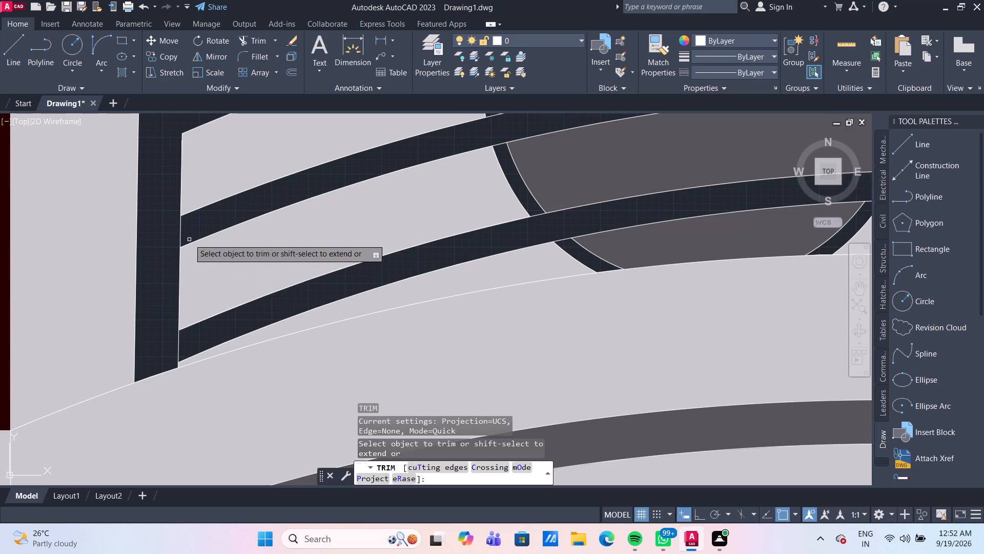
left_click(181, 233)
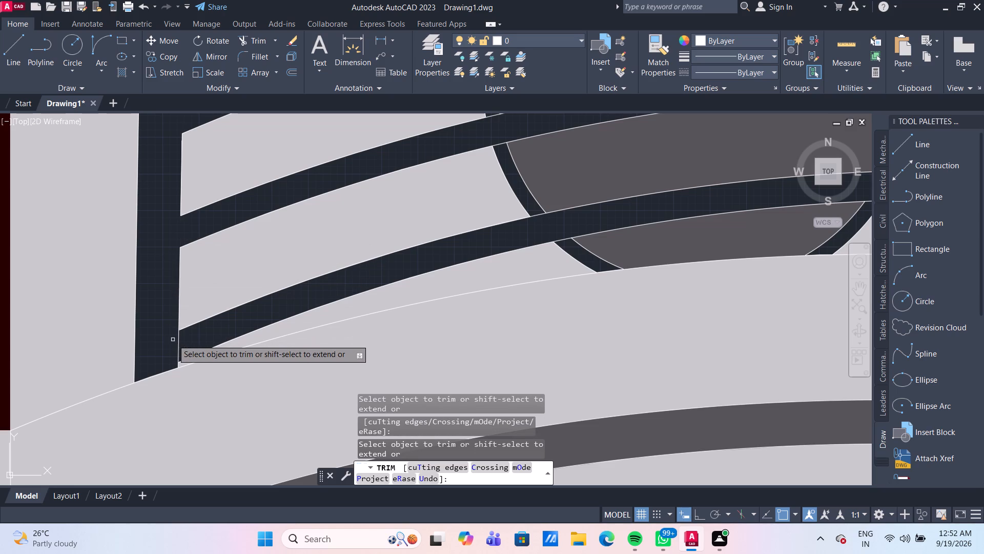
left_click(179, 341)
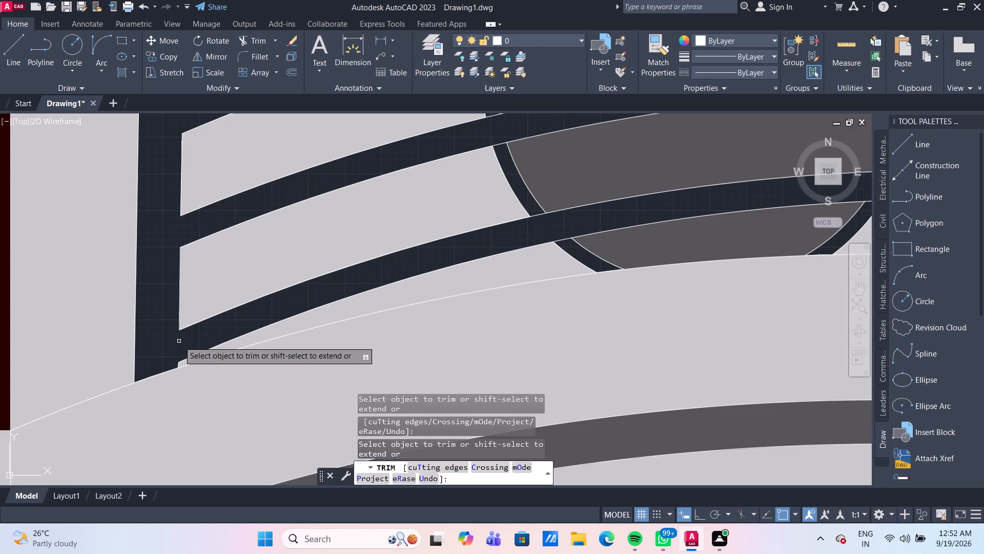
scroll(170, 331, "down", 2)
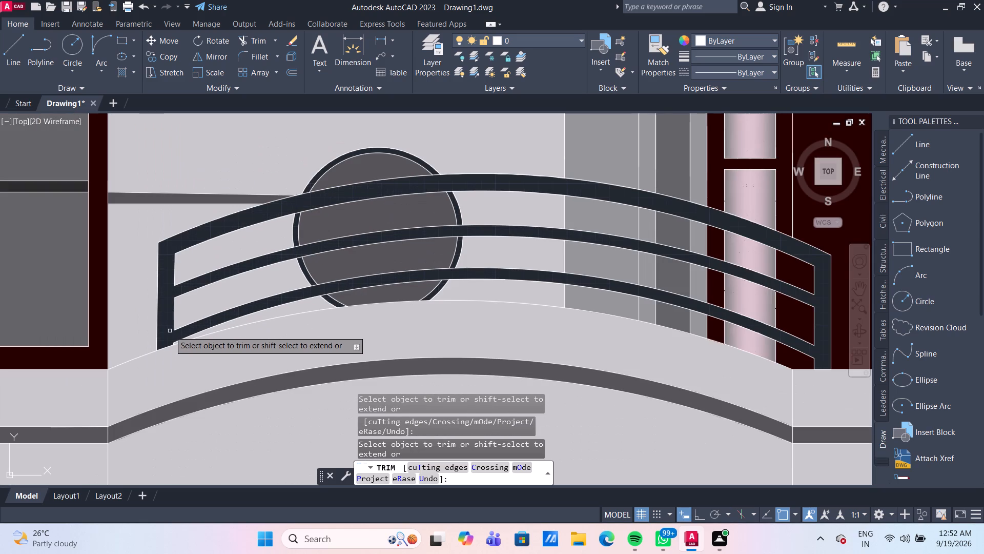
key("Escape")
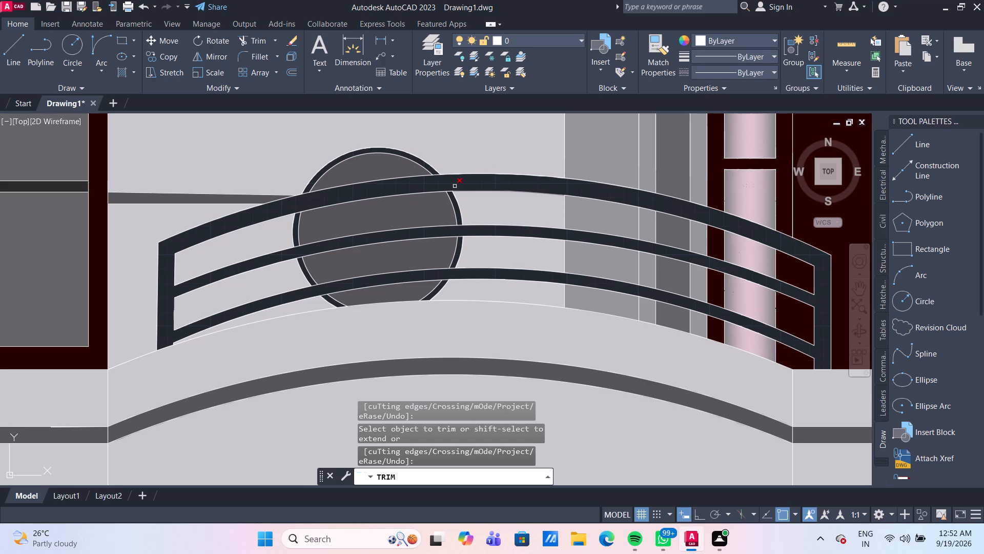
Hatch the whole curved balcony railing, including its posts and rails, in solid colour 0,0,0.
left_click(129, 68)
left_click(119, 53)
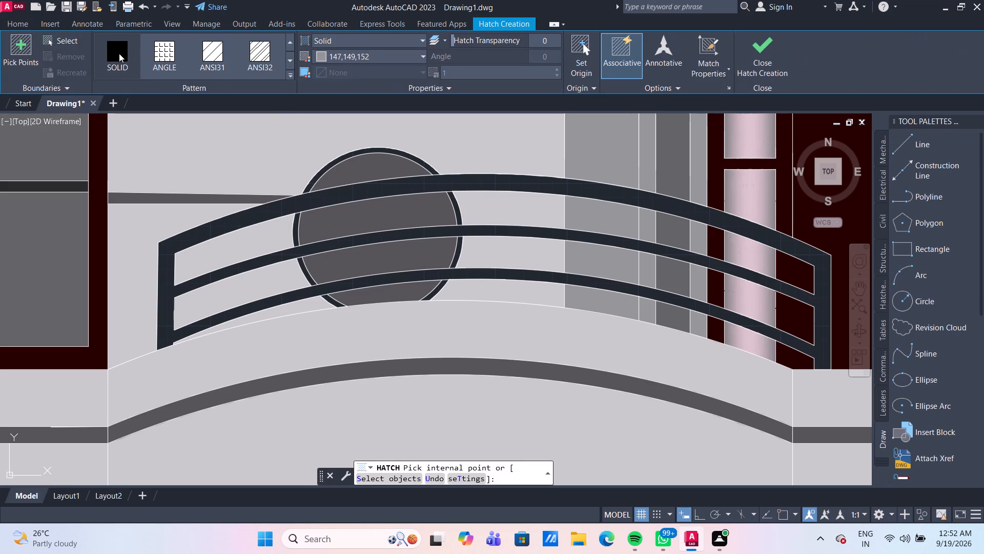
left_click(405, 56)
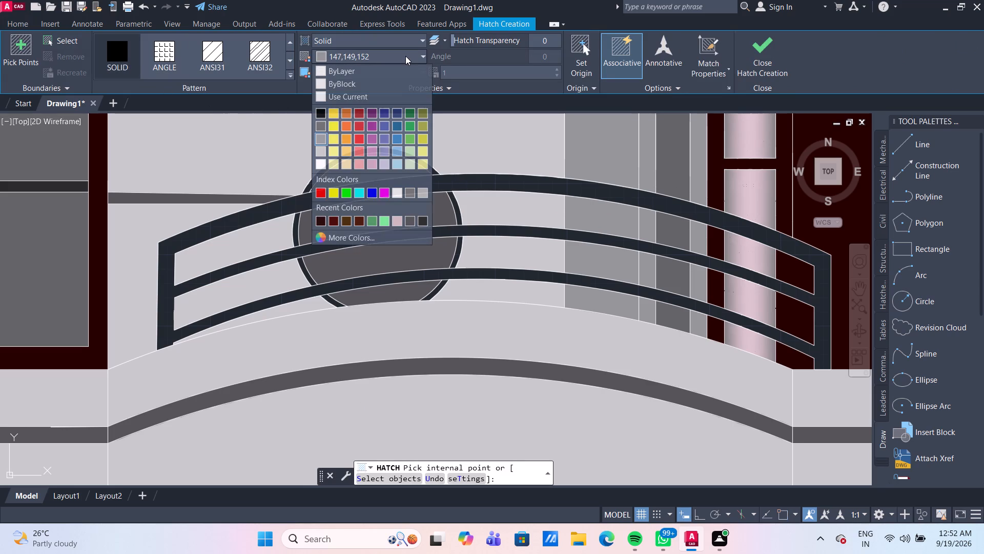
left_click(318, 114)
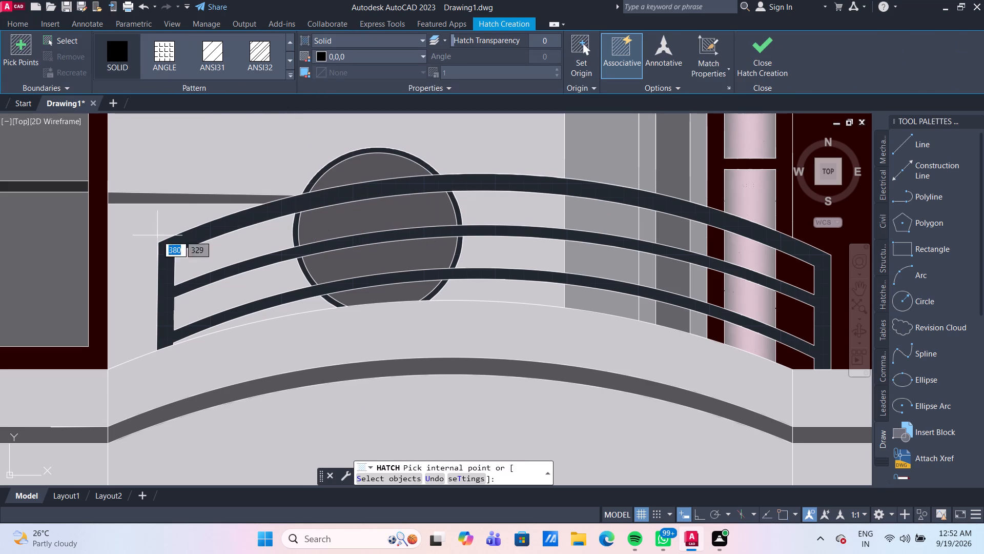
left_click(166, 250)
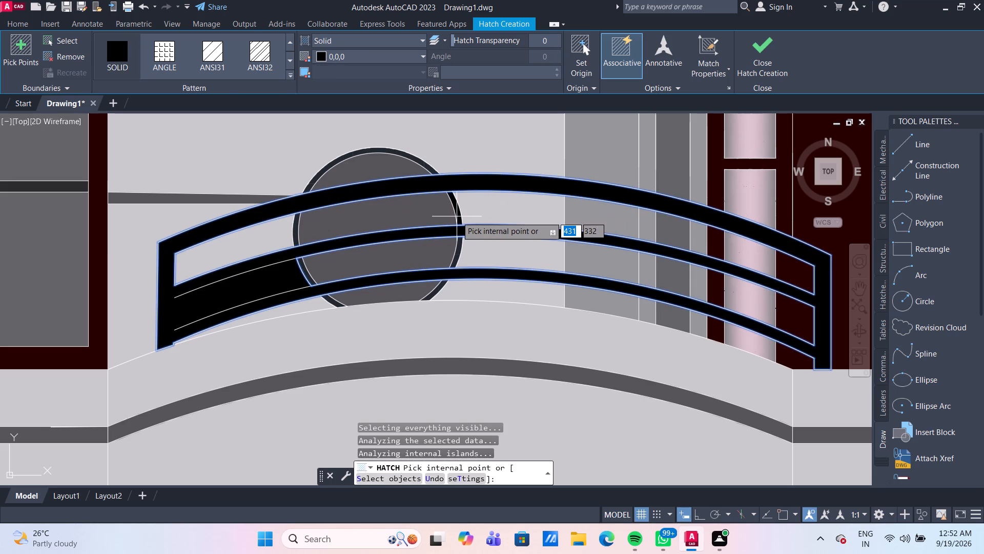
key("Escape")
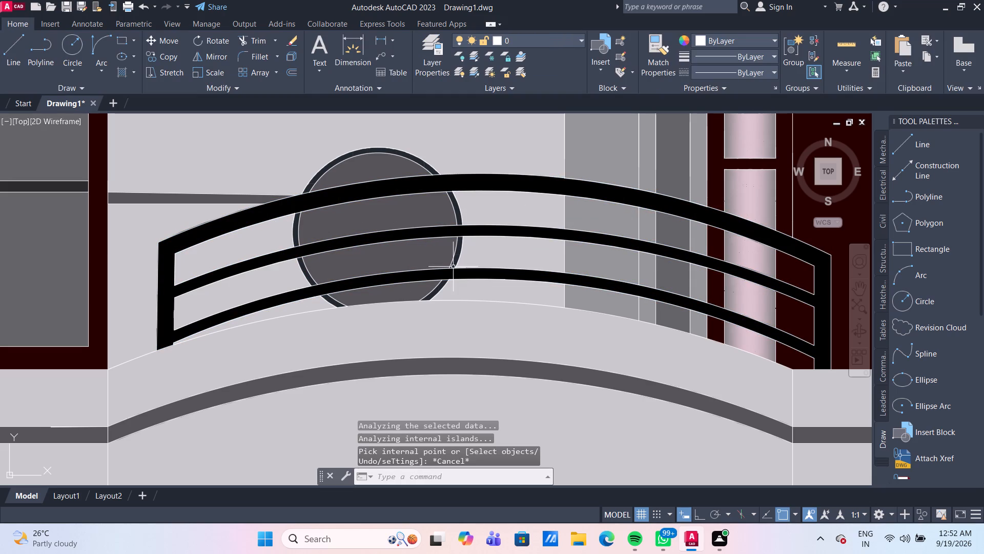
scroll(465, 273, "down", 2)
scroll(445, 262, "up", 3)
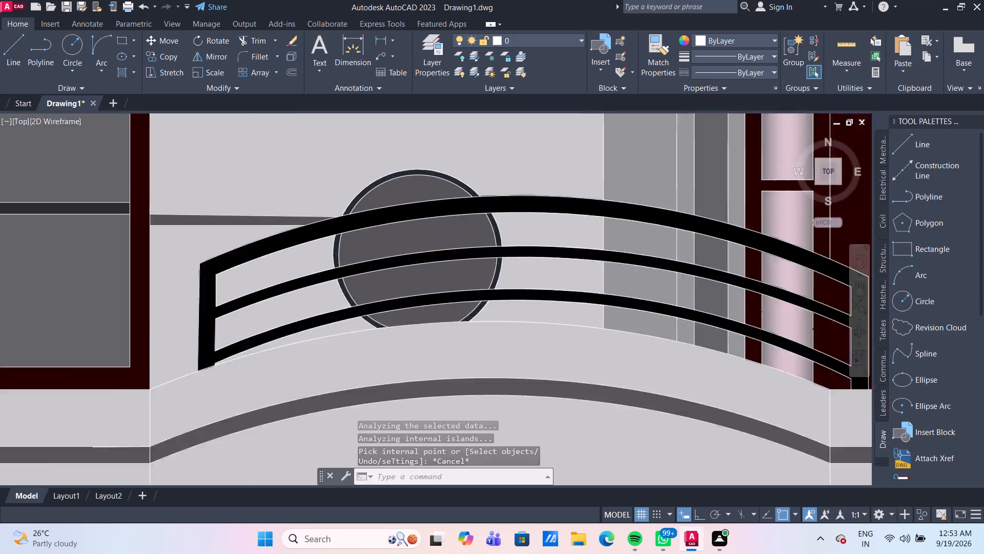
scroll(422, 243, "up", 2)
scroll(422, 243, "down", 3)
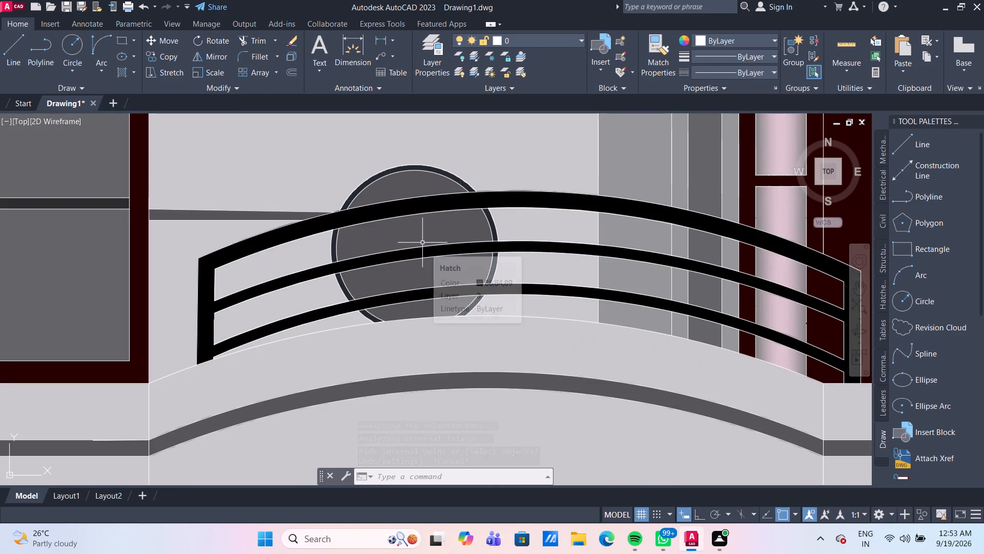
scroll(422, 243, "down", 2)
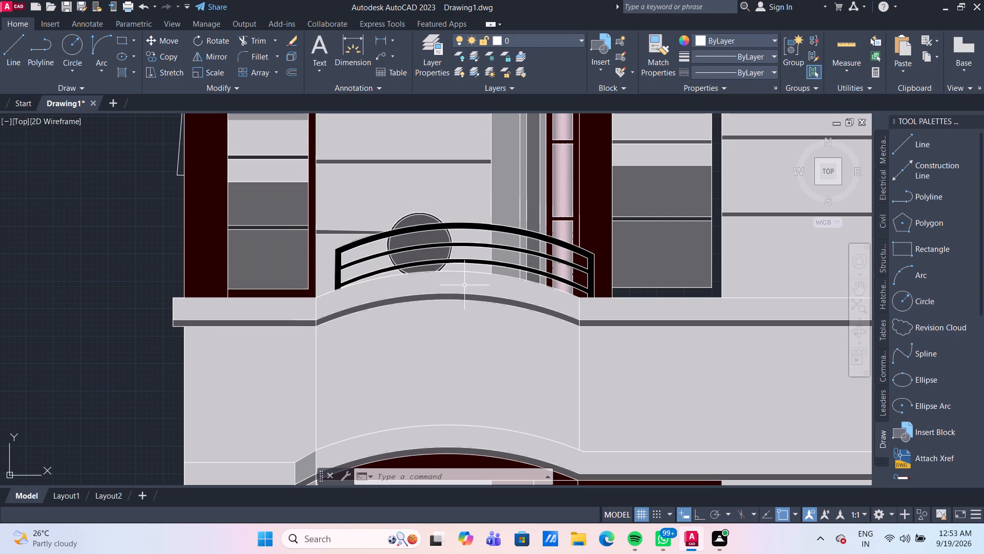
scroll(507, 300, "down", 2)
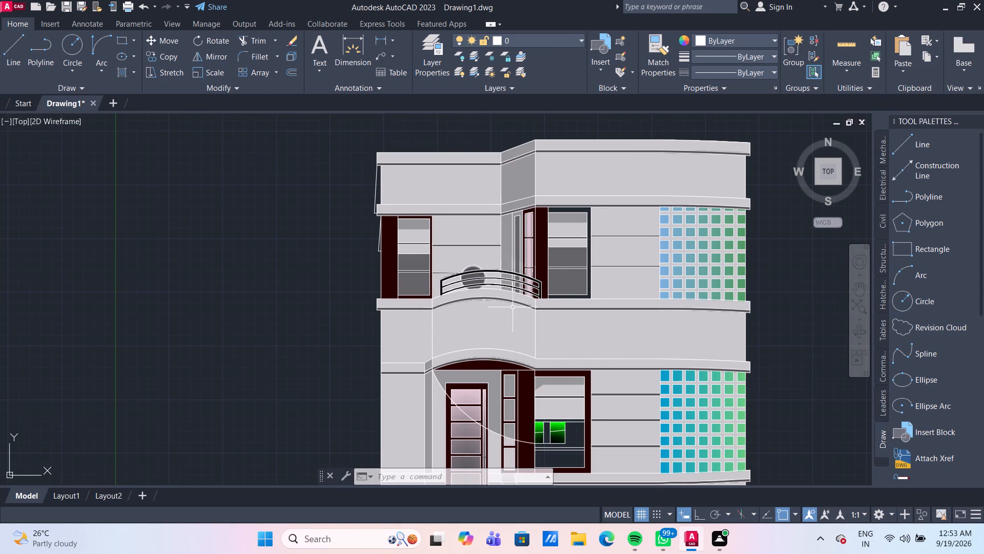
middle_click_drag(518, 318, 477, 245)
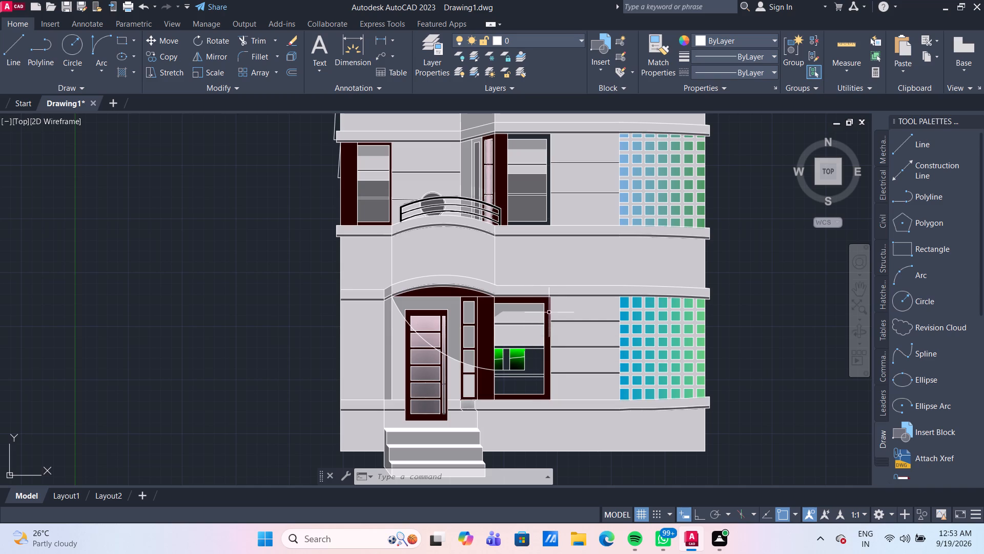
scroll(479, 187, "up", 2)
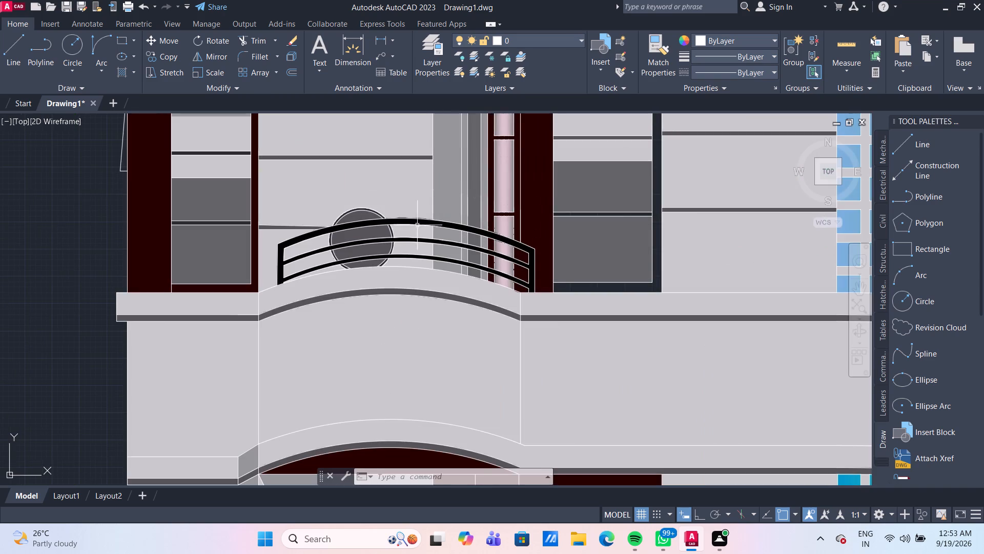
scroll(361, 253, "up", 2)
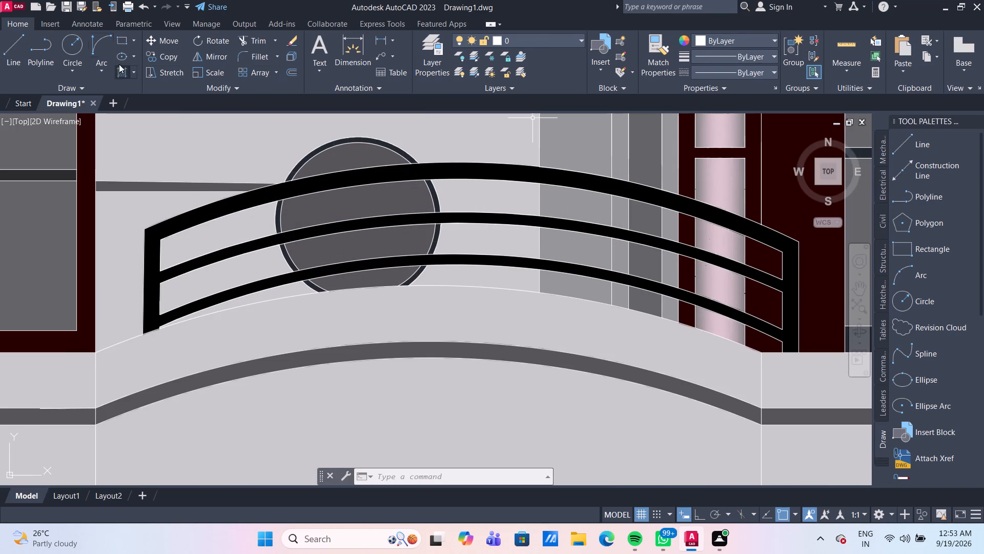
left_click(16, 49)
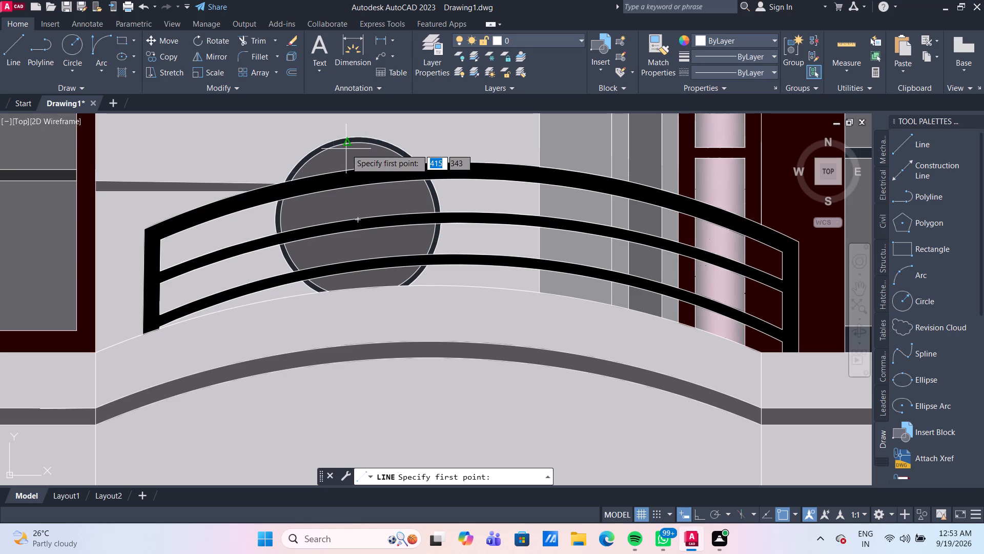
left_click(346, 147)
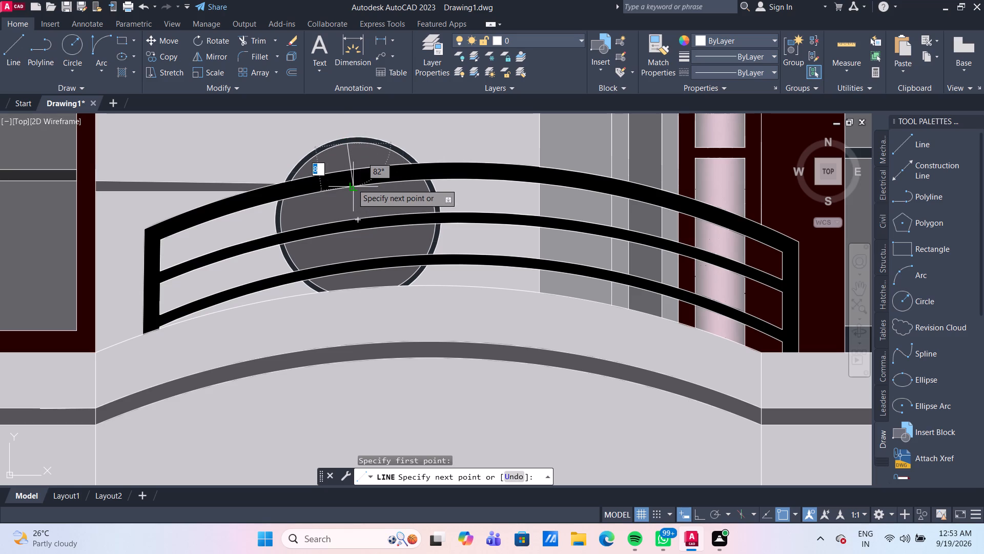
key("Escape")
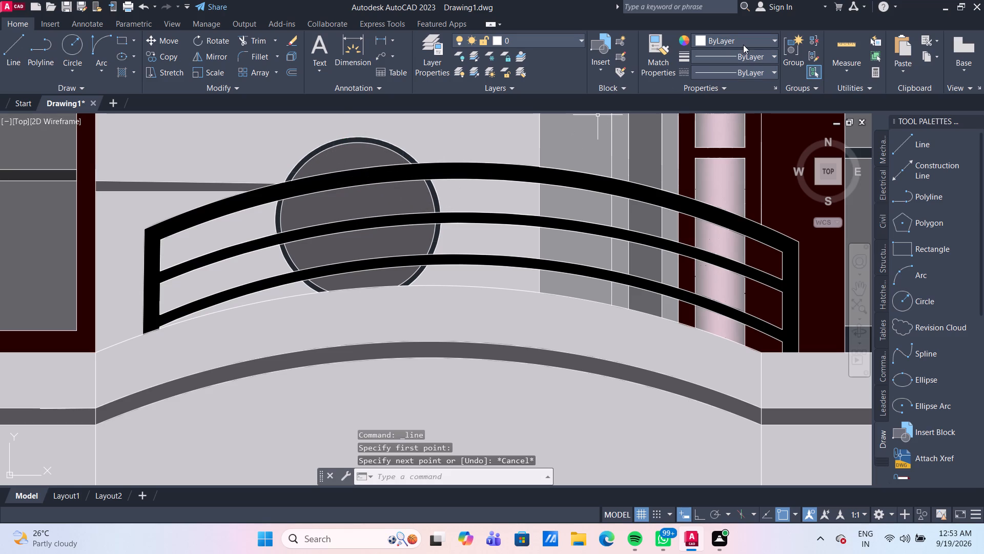
Set the object colour to 0,0,0 and draw connected lines across the round disc from top to slab edge, back up, and to its centre.
left_click(742, 45)
left_click(700, 85)
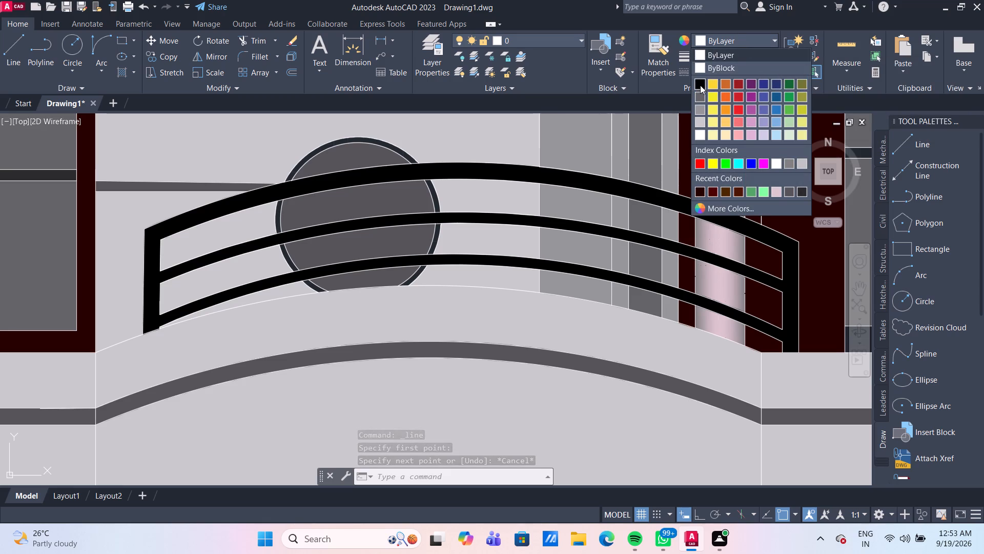
left_click(18, 47)
left_click(348, 144)
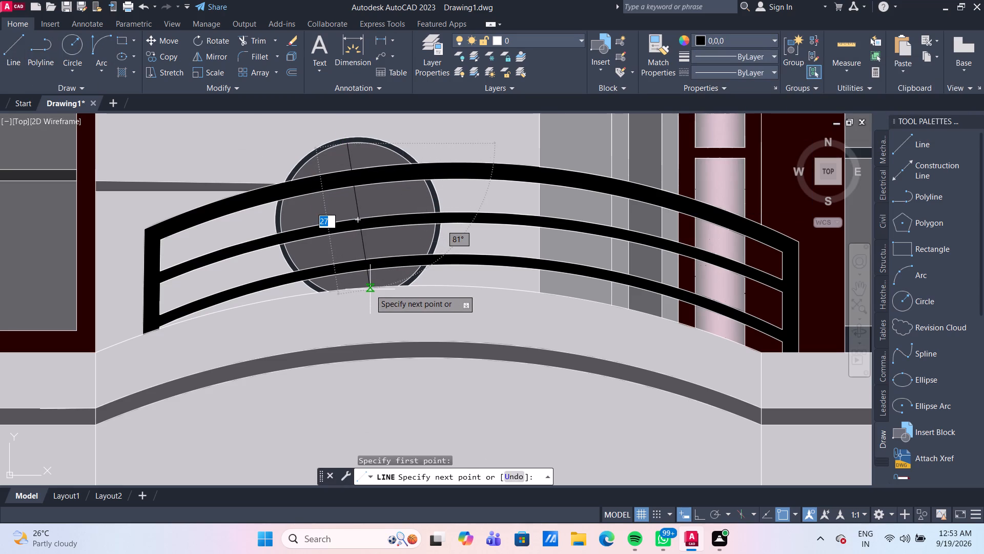
scroll(370, 289, "up", 2)
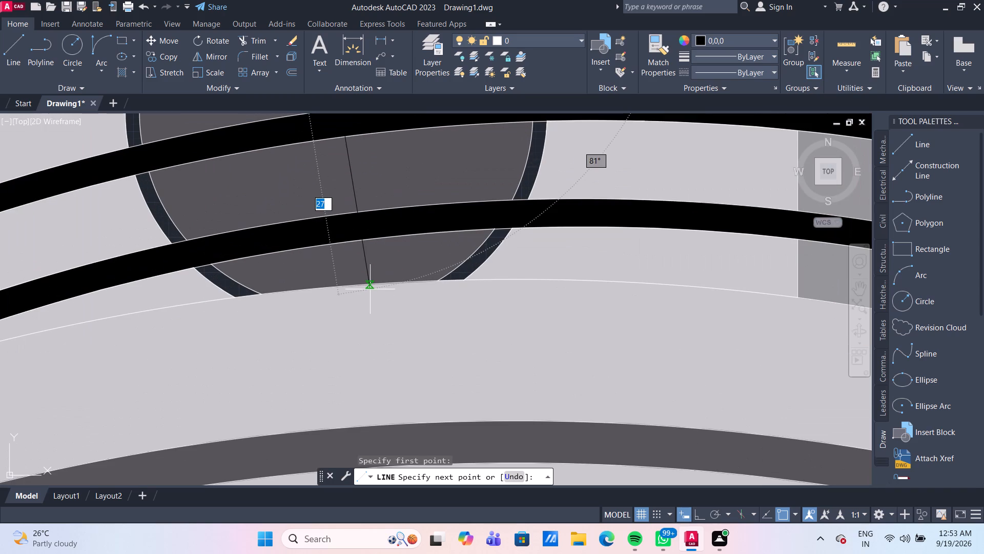
left_click(370, 289)
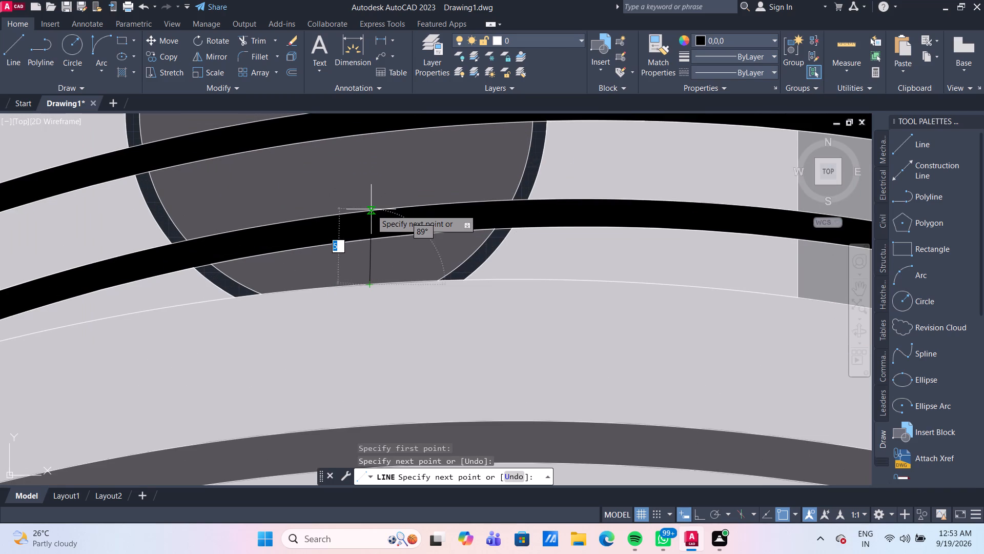
scroll(371, 209, "down", 1)
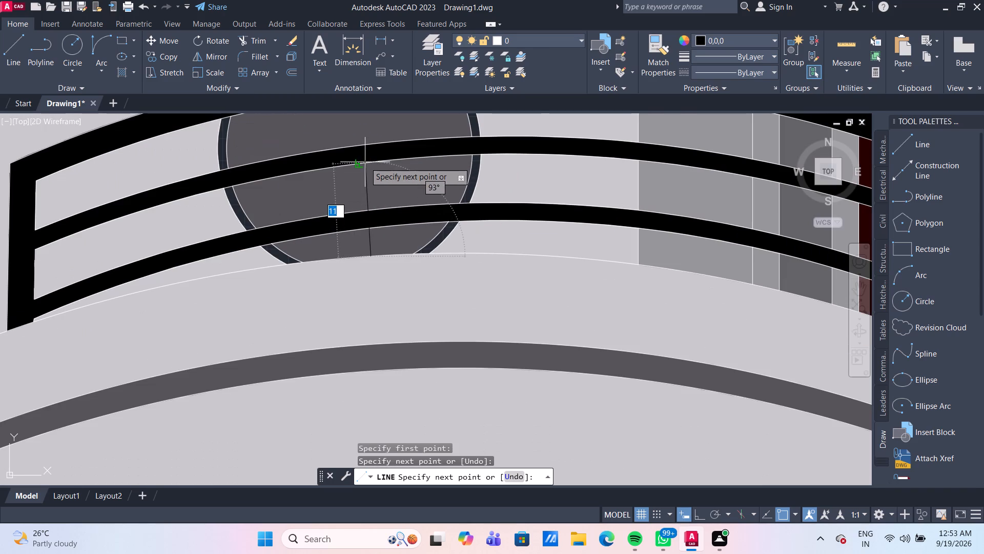
scroll(365, 162, "down", 1)
middle_click_drag(365, 162, 365, 261)
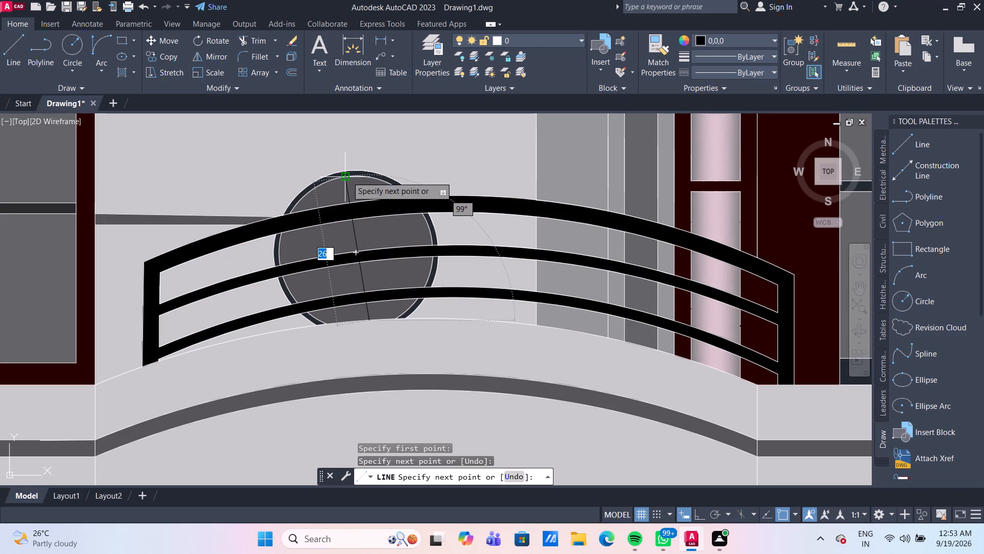
scroll(341, 175, "up", 2)
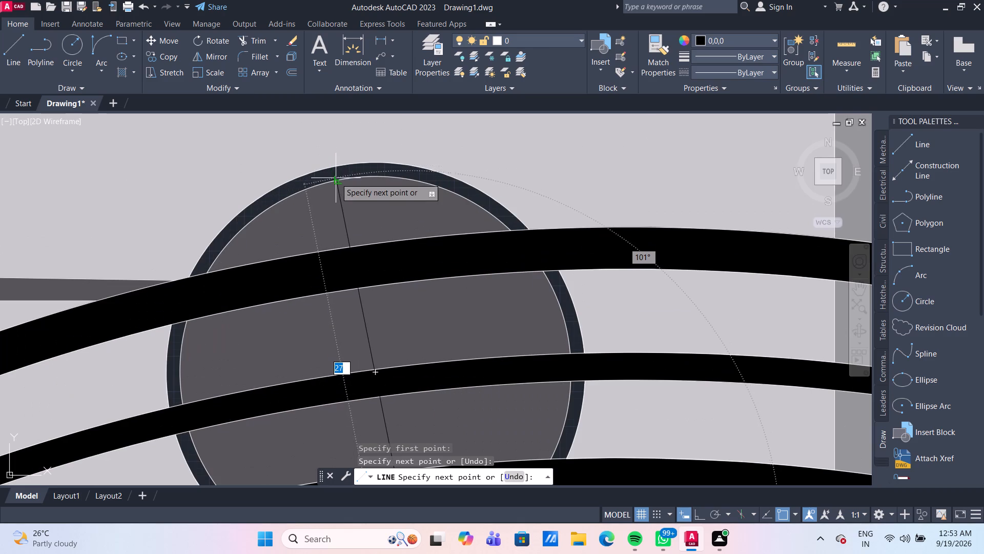
left_click(336, 178)
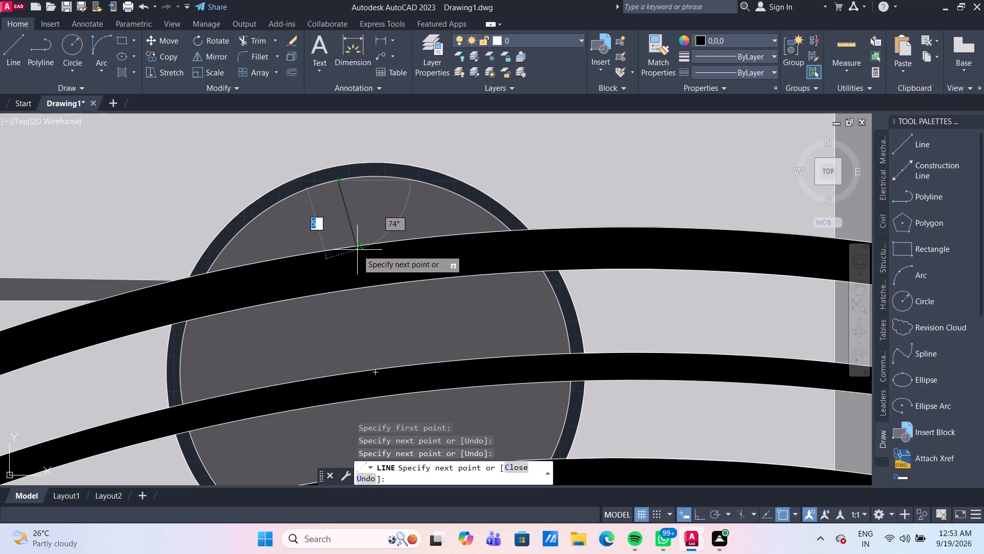
left_click(378, 374)
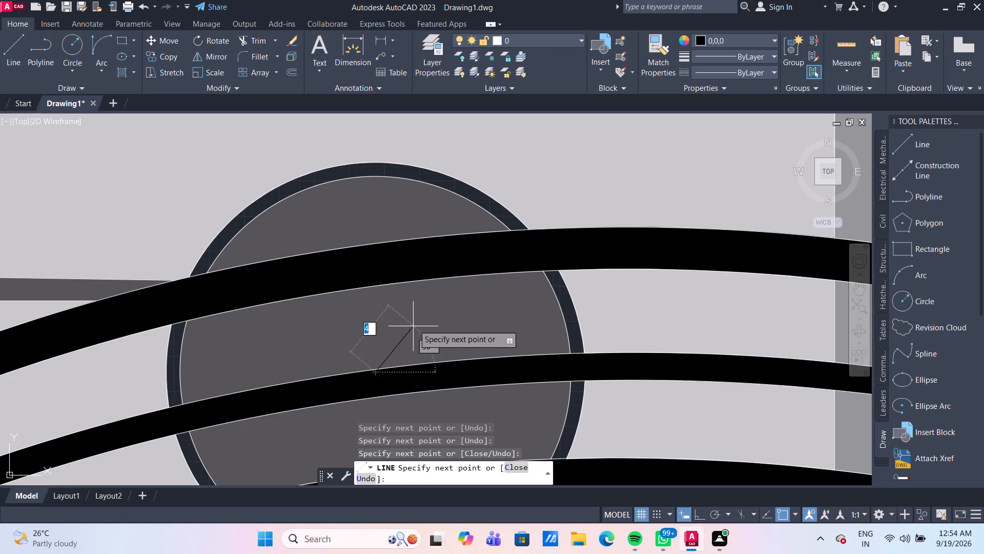
key("Escape")
Hatch the round disc's unfilled outer ring in solid colour 0,0,0, covering every segment between the railing's rails.
scroll(413, 275, "down", 2)
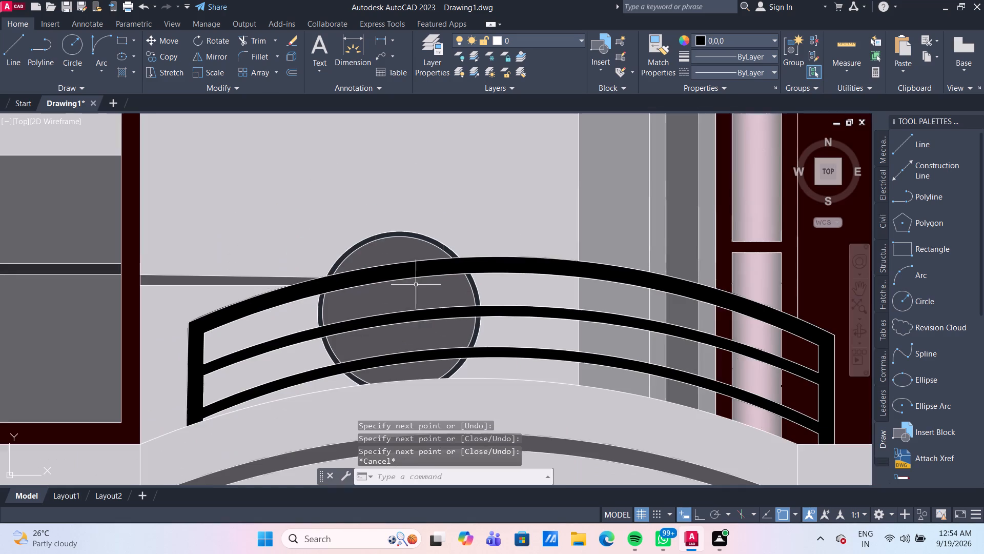
middle_click_drag(417, 311, 406, 259)
scroll(403, 253, "up", 2)
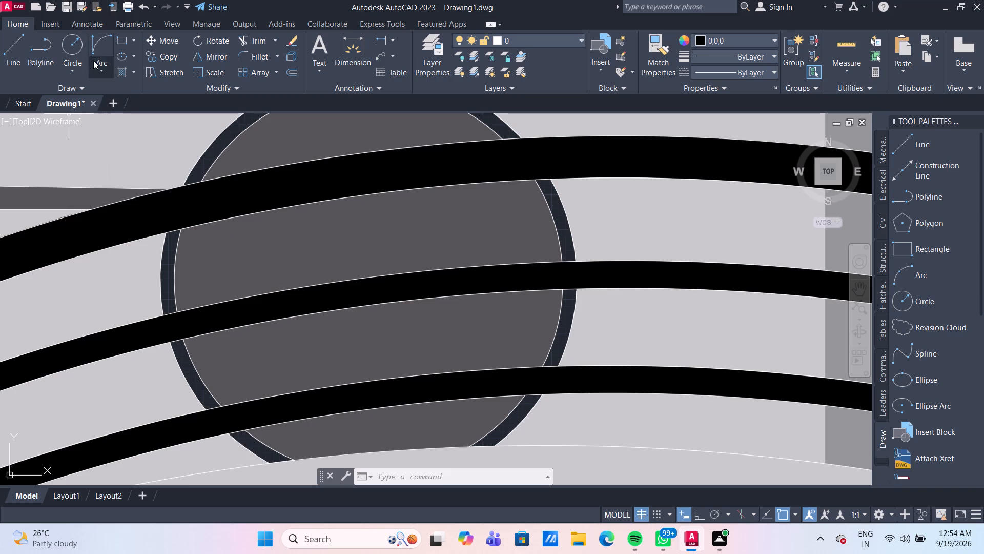
left_click(125, 71)
left_click(208, 163)
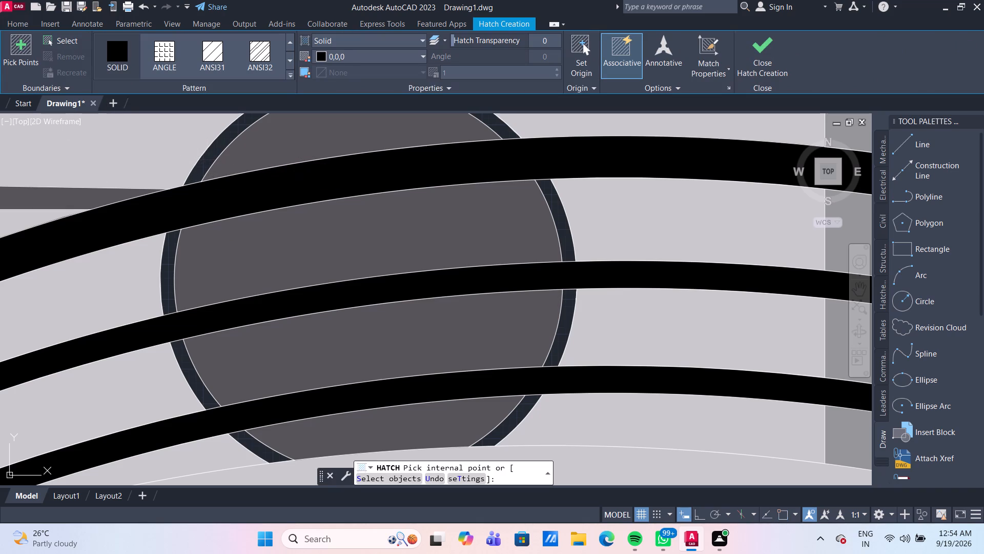
left_click(172, 253)
left_click(183, 361)
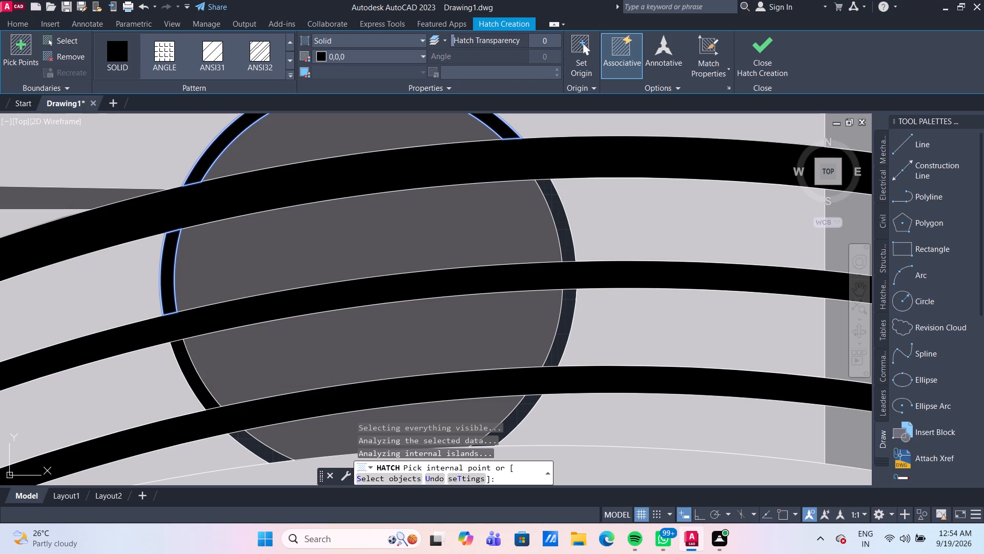
left_click(559, 225)
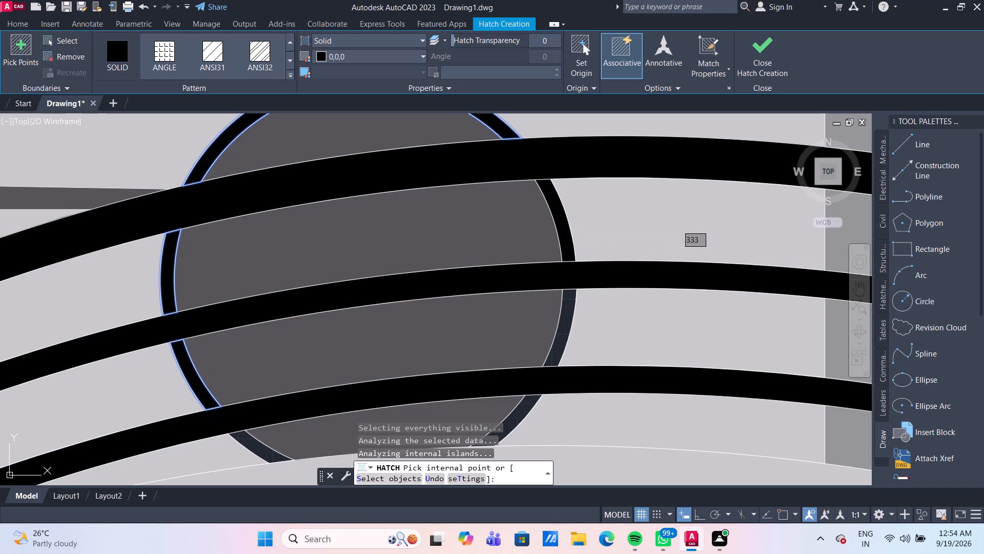
left_click(561, 336)
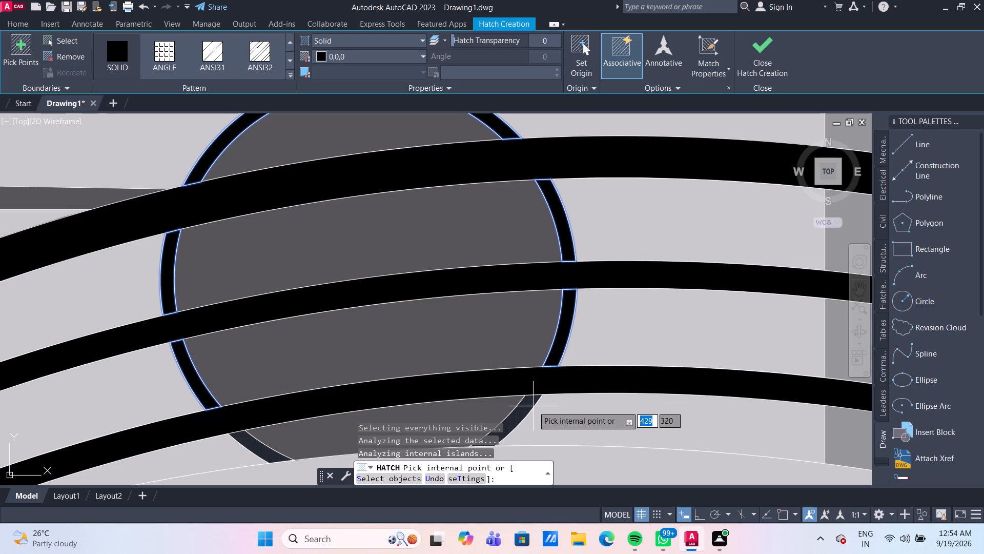
left_click(530, 406)
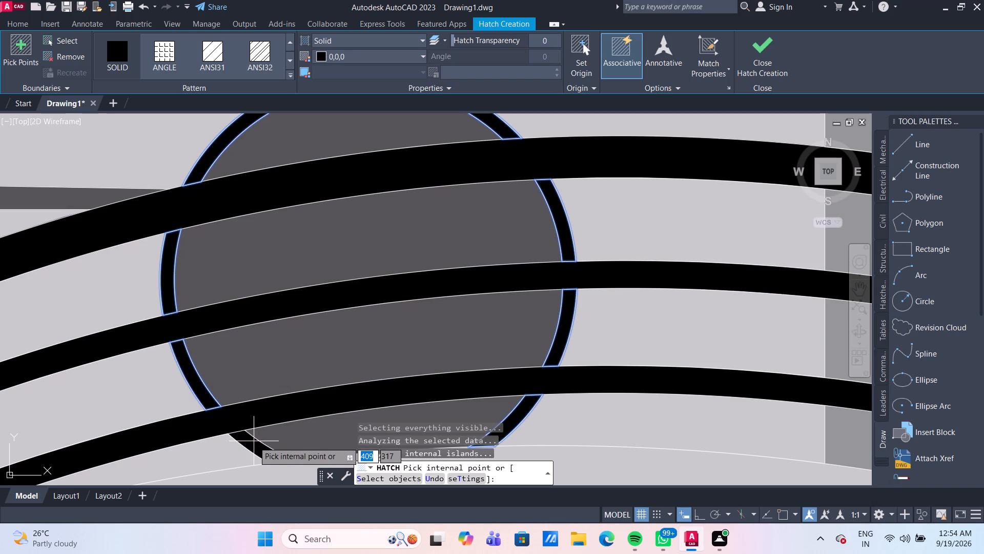
left_click(254, 443)
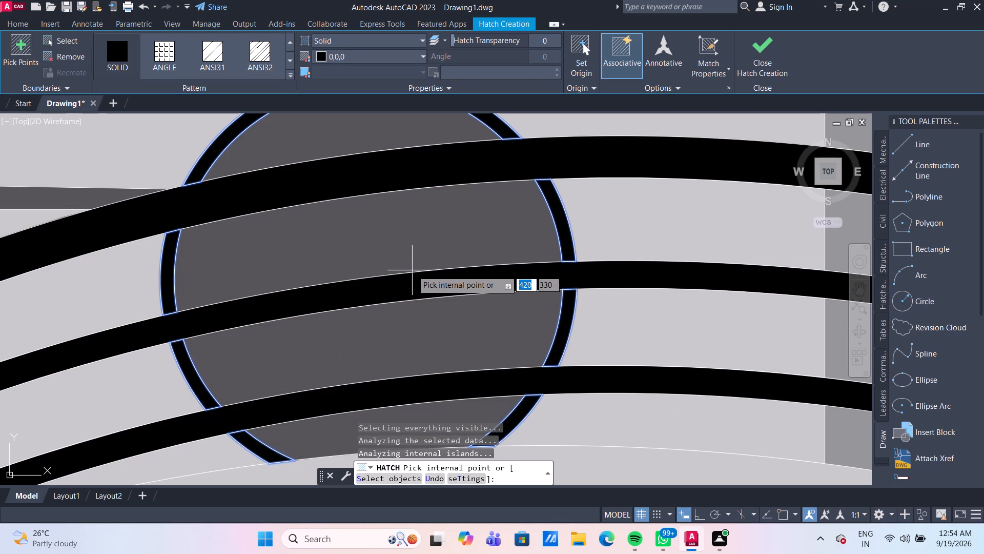
key("Escape")
Hatch the unfilled frame of the upper-floor window beside the balcony in solid colour 18.
scroll(412, 270, "down", 2)
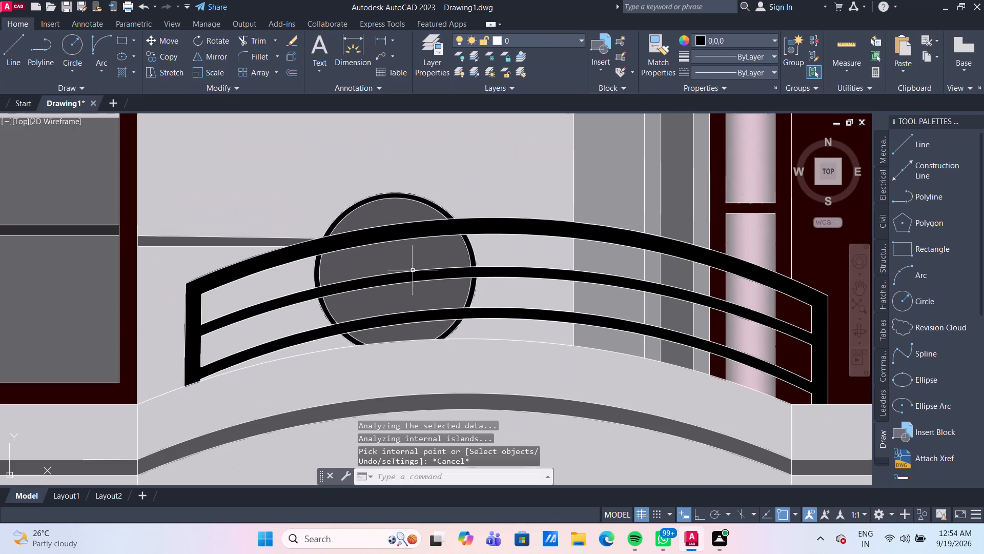
scroll(418, 280, "down", 2)
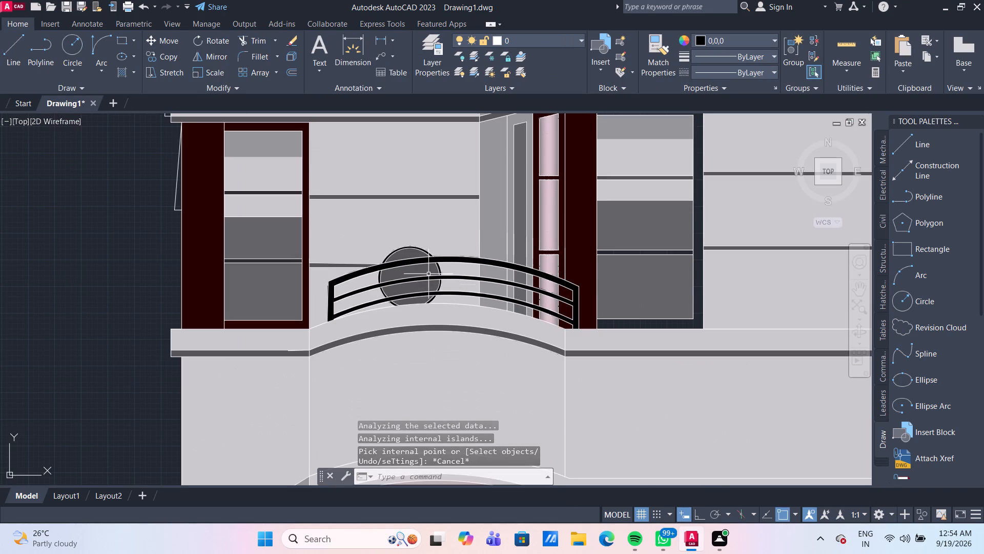
middle_click_drag(549, 309, 371, 304)
scroll(492, 264, "down", 2)
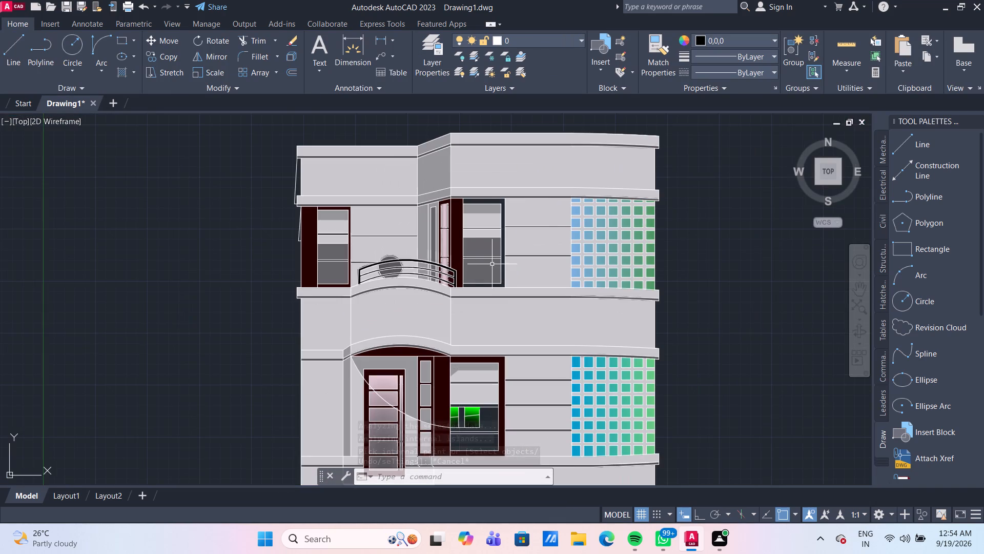
scroll(523, 228, "up", 2)
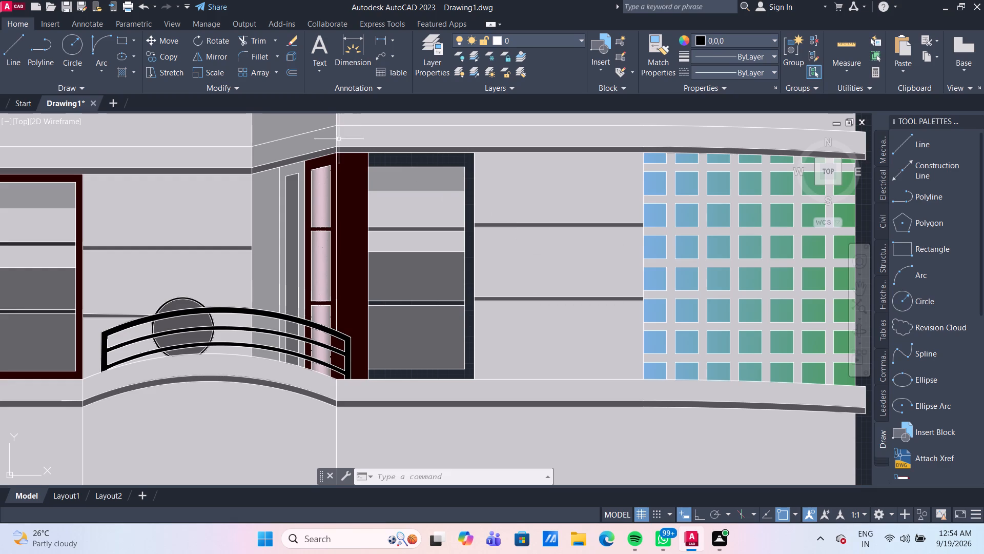
scroll(372, 161, "down", 2)
scroll(398, 252, "up", 1)
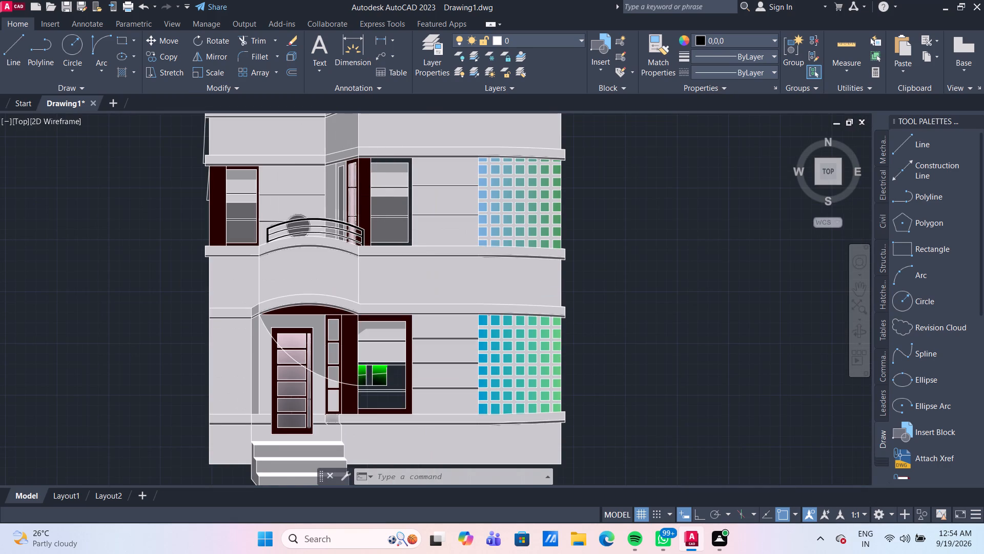
scroll(400, 329, "up", 1)
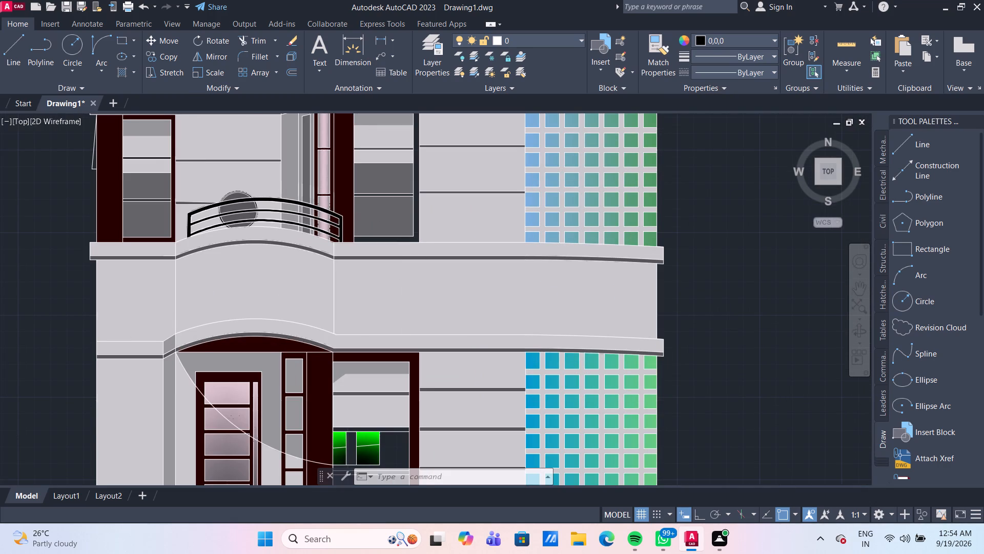
scroll(400, 329, "up", 1)
scroll(400, 329, "down", 3)
scroll(411, 263, "up", 2)
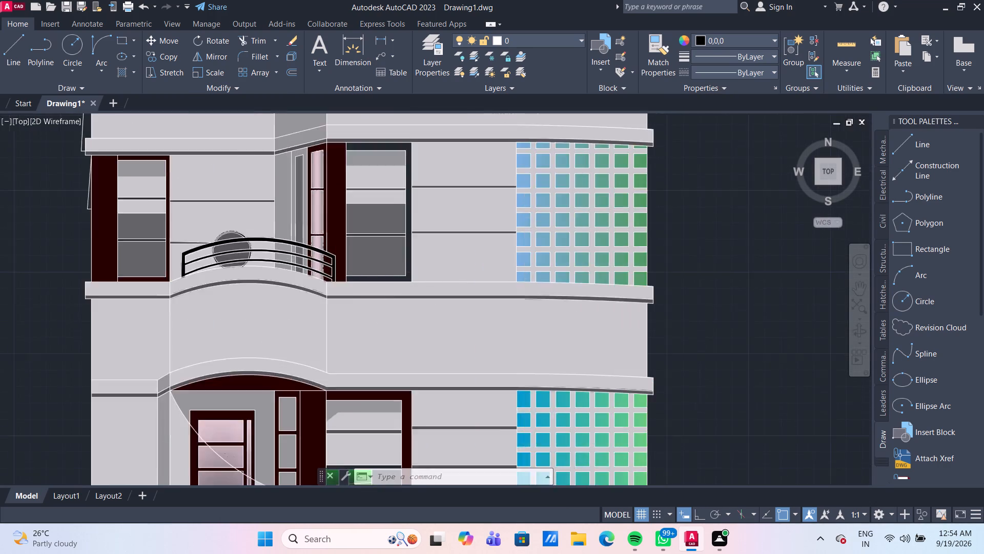
middle_click_drag(418, 208, 413, 305)
scroll(403, 196, "up", 2)
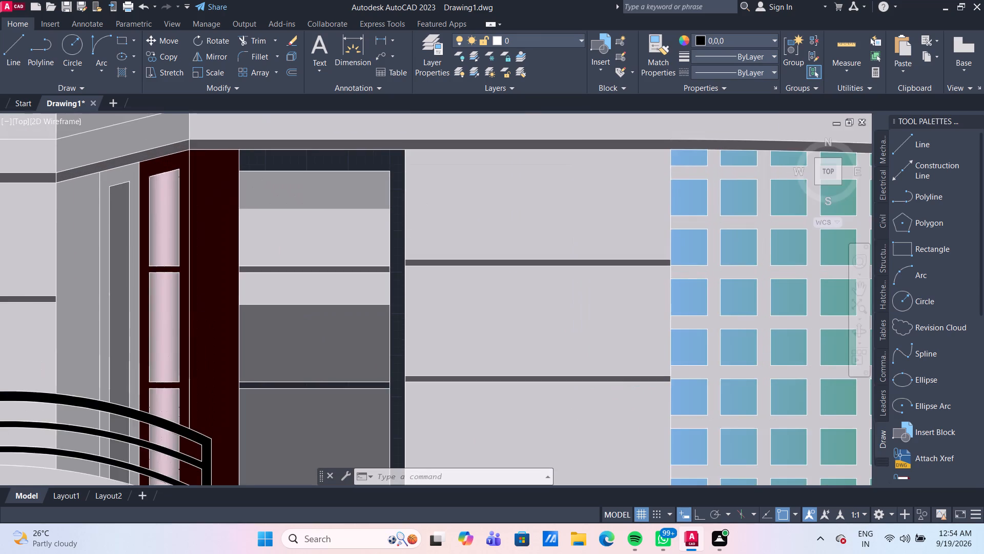
left_click(120, 70)
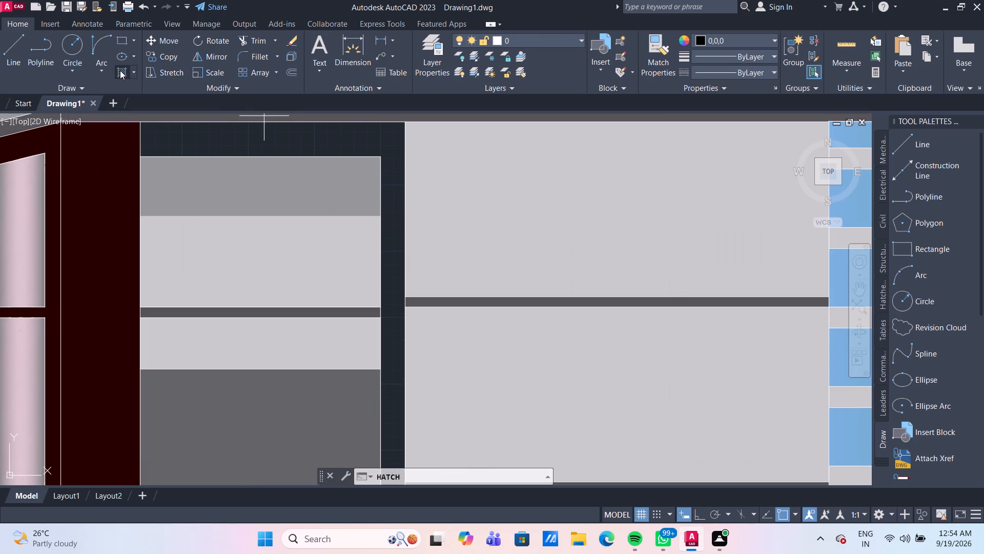
left_click(372, 52)
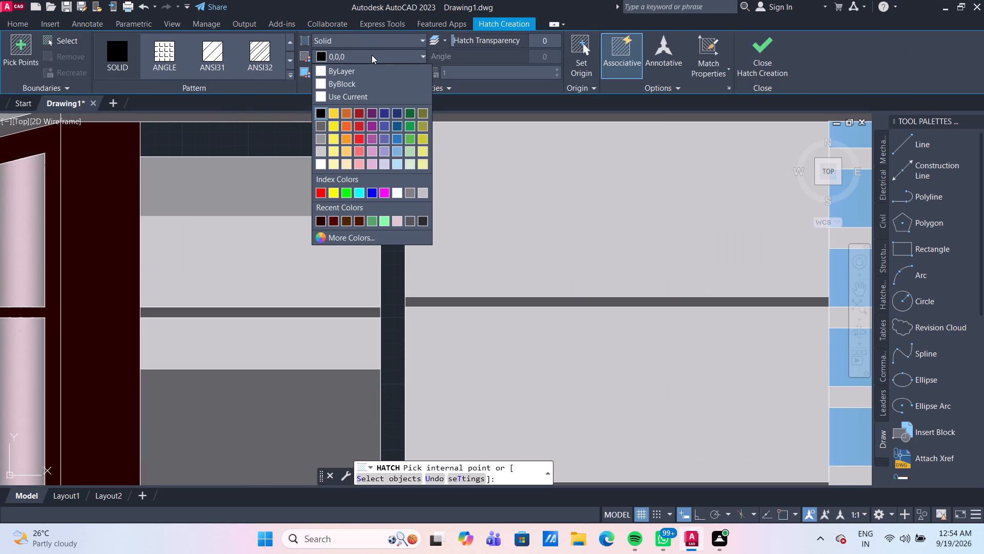
left_click(336, 217)
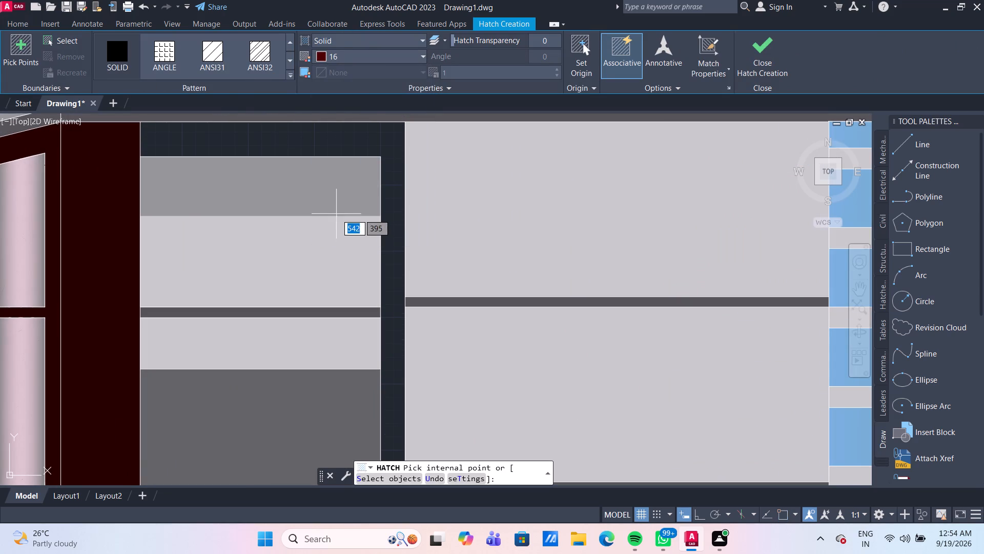
left_click(375, 57)
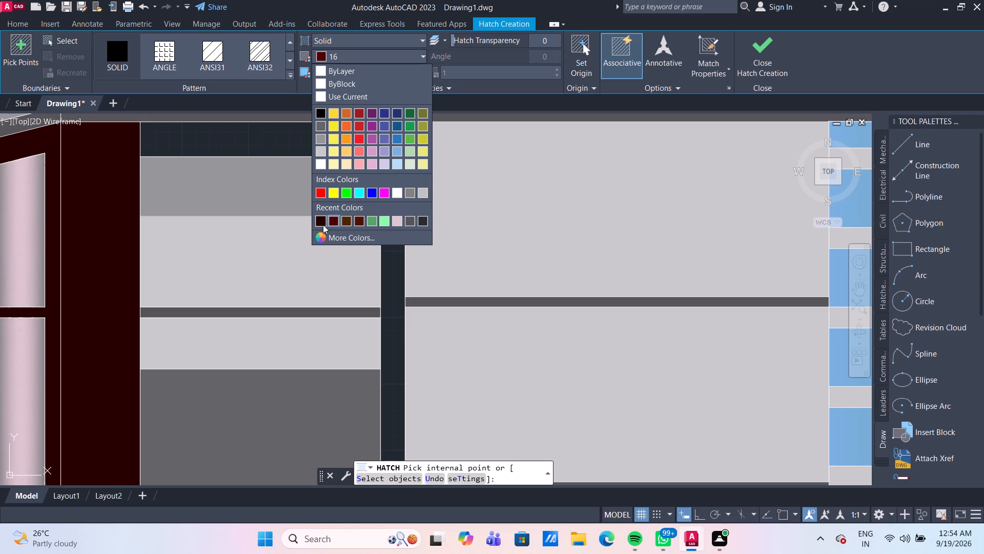
left_click(323, 225)
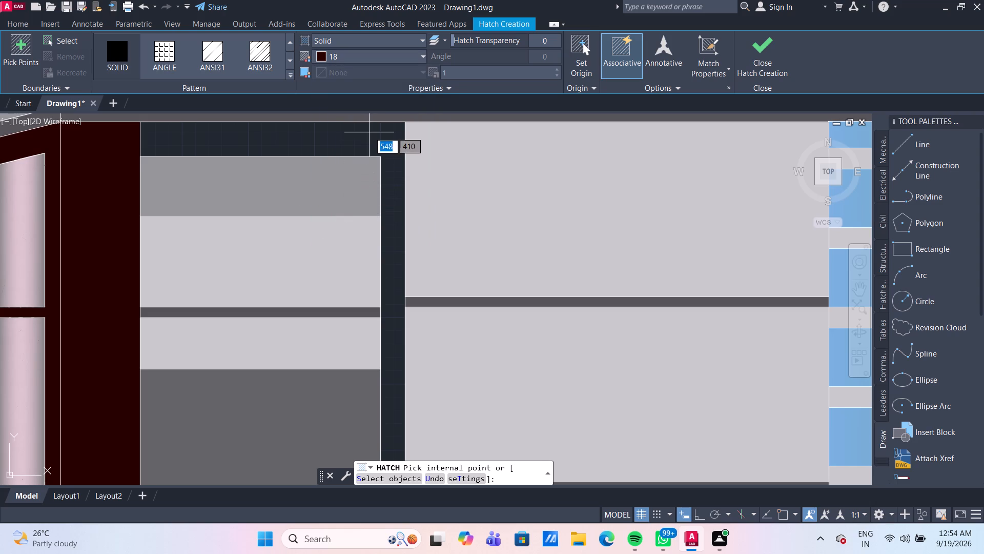
left_click(369, 132)
scroll(369, 132, "down", 2)
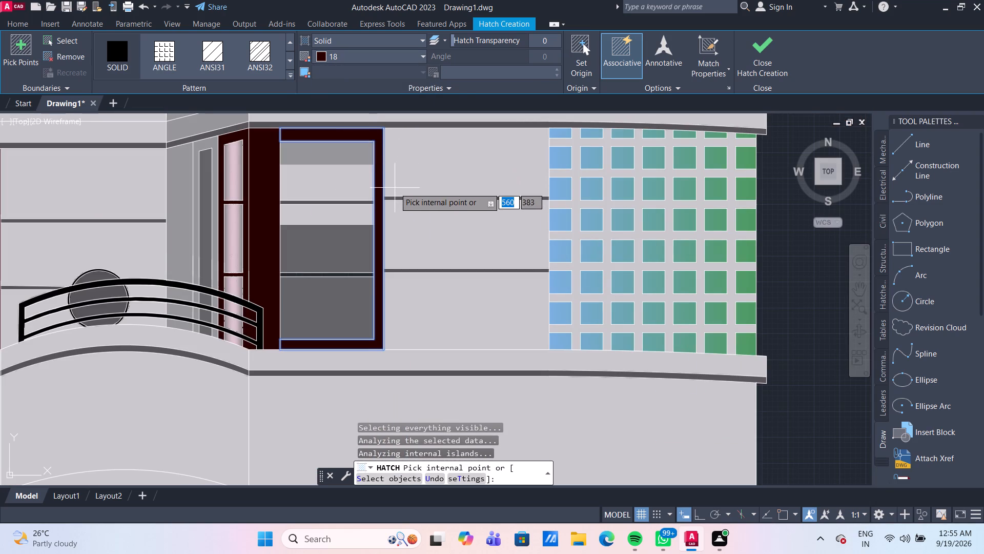
key("Escape")
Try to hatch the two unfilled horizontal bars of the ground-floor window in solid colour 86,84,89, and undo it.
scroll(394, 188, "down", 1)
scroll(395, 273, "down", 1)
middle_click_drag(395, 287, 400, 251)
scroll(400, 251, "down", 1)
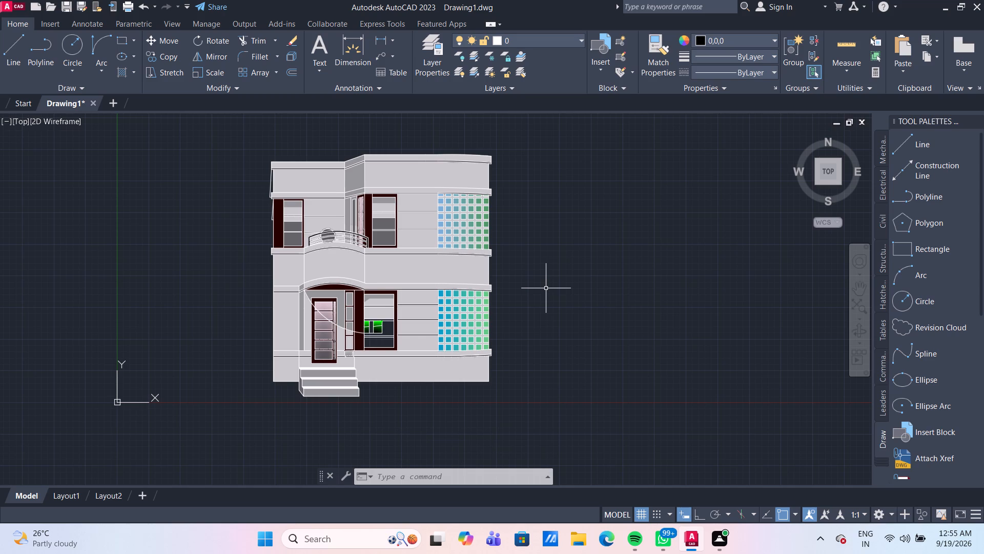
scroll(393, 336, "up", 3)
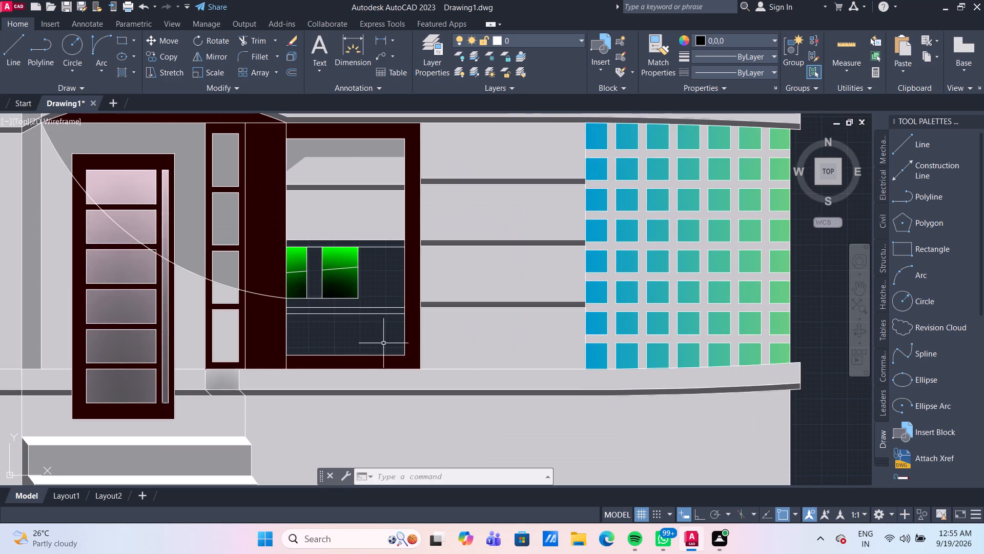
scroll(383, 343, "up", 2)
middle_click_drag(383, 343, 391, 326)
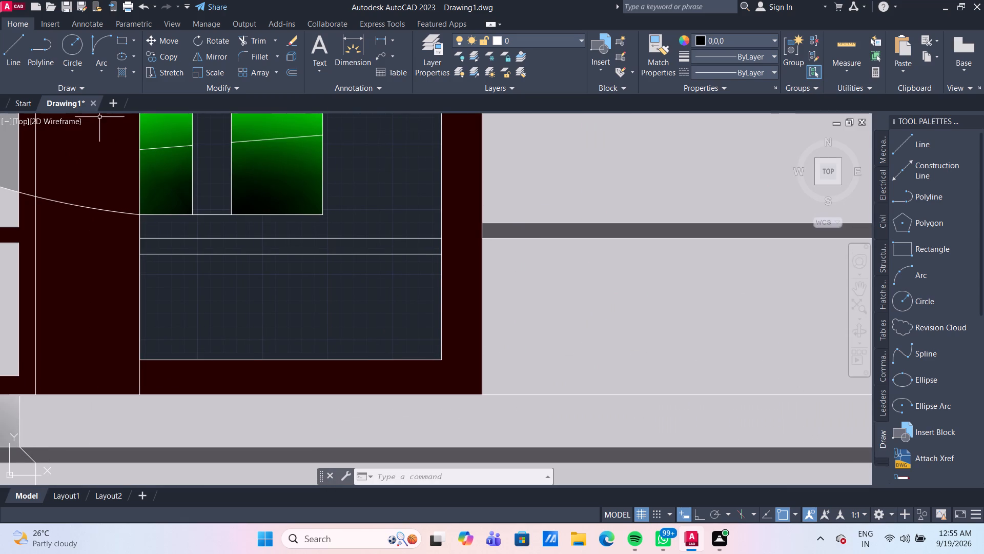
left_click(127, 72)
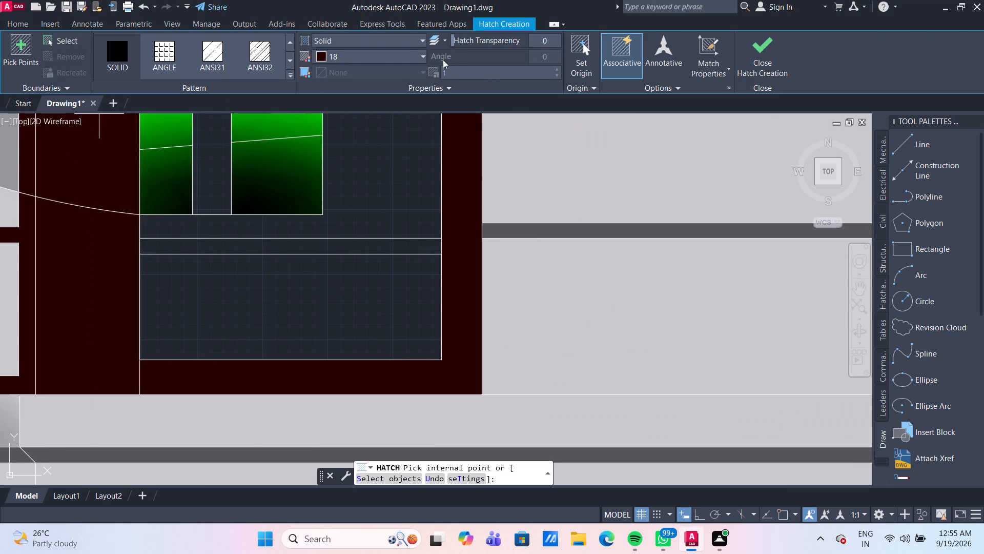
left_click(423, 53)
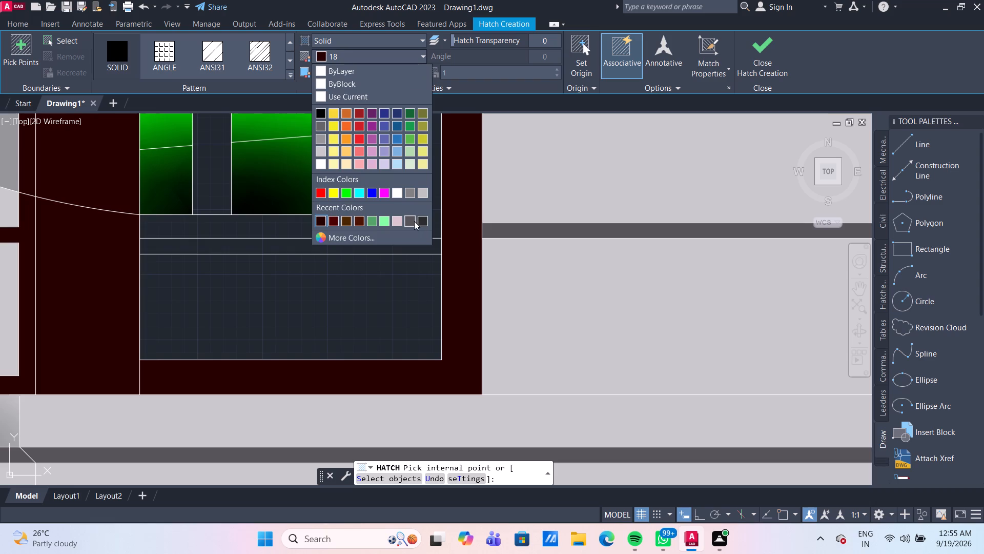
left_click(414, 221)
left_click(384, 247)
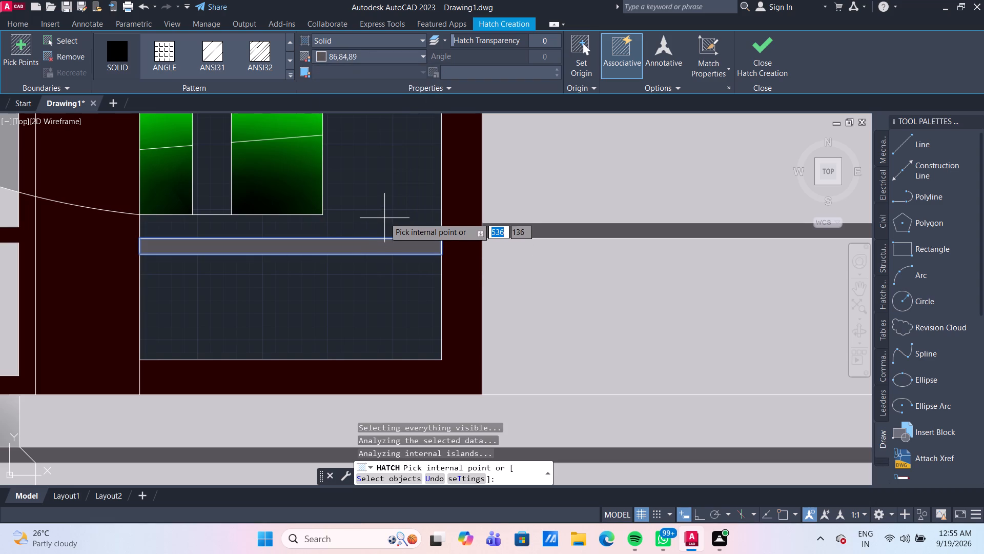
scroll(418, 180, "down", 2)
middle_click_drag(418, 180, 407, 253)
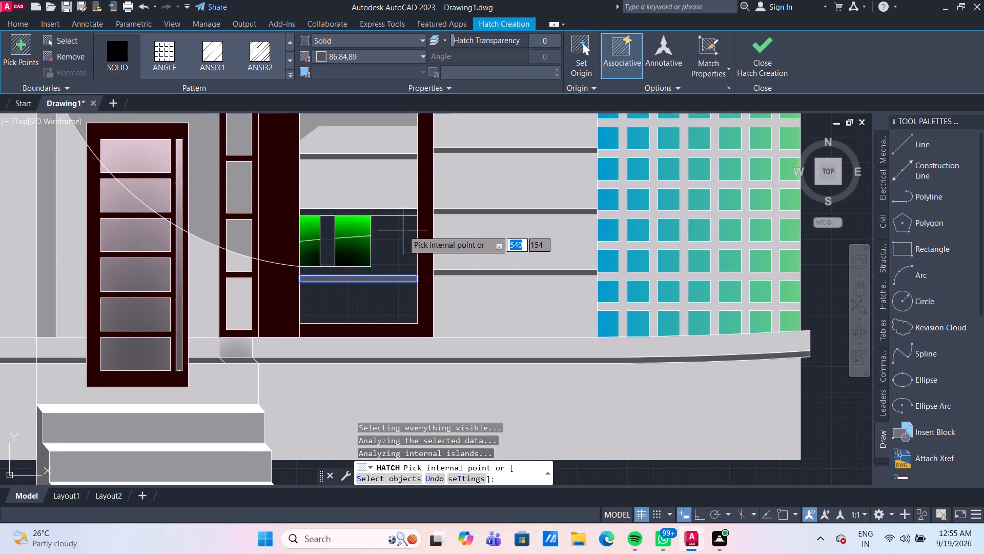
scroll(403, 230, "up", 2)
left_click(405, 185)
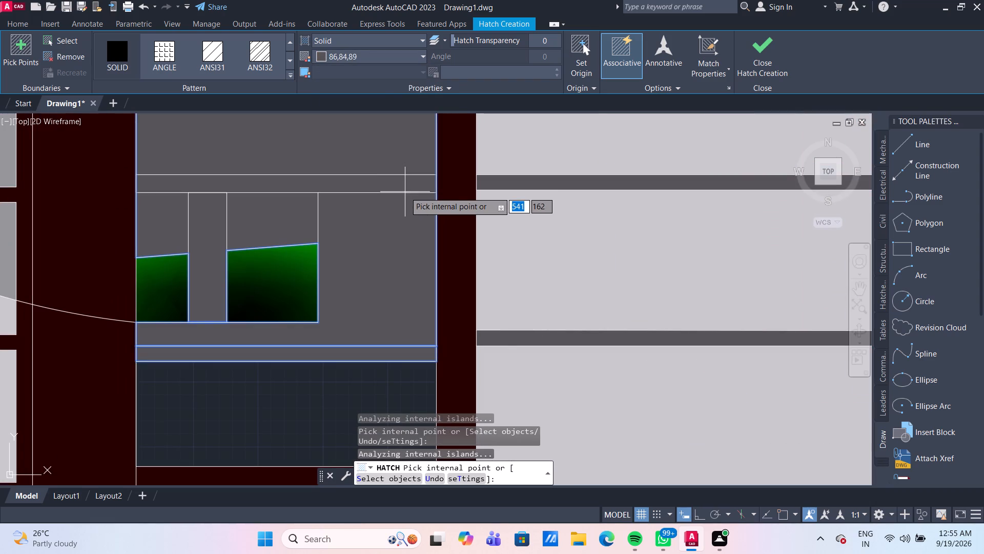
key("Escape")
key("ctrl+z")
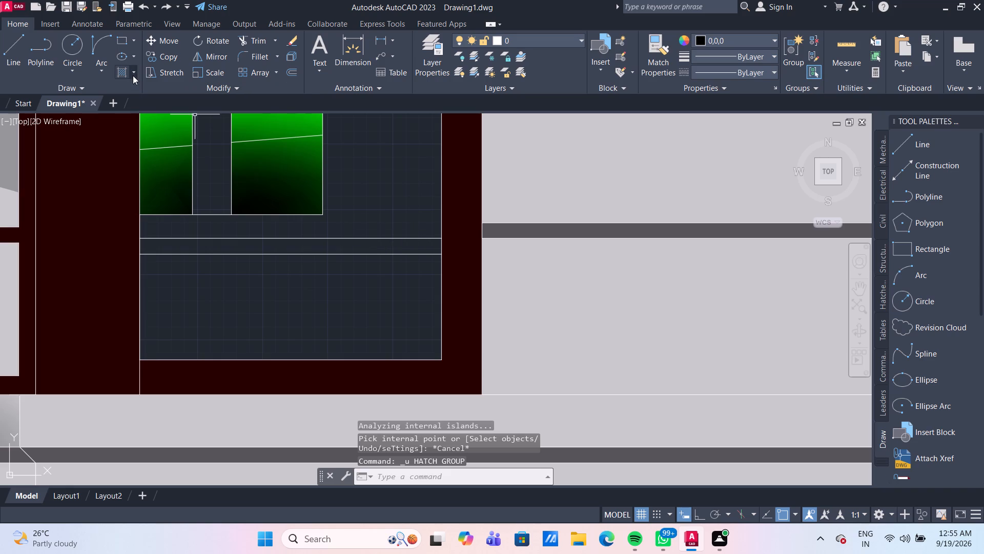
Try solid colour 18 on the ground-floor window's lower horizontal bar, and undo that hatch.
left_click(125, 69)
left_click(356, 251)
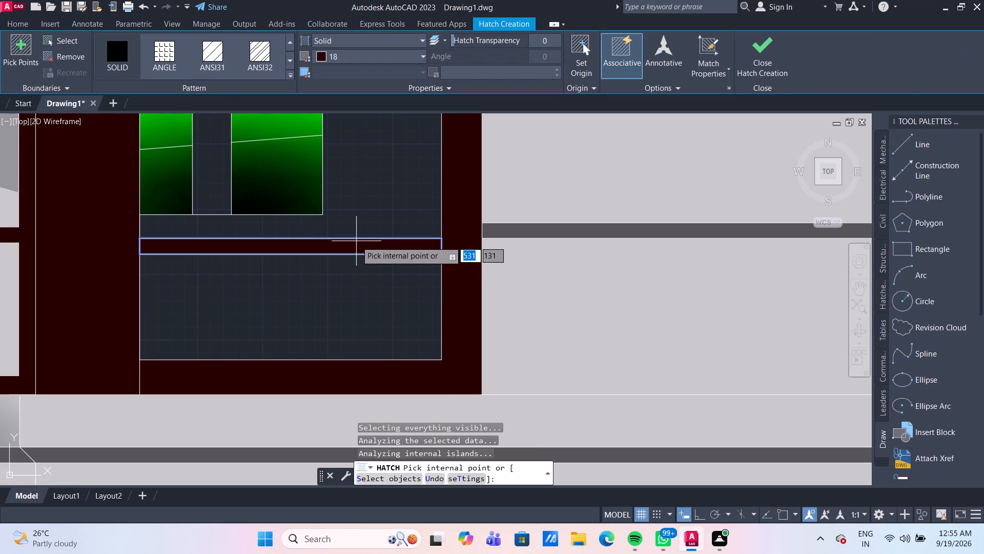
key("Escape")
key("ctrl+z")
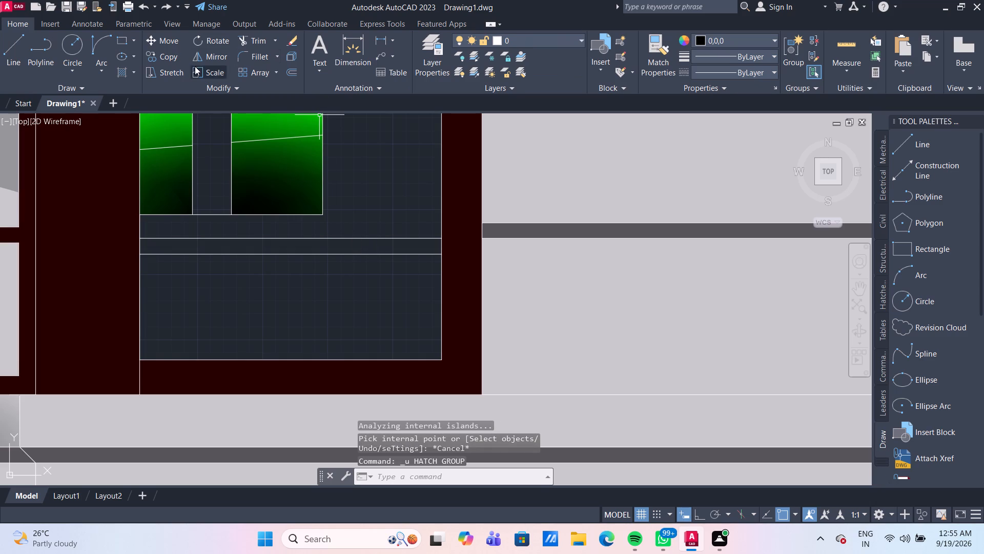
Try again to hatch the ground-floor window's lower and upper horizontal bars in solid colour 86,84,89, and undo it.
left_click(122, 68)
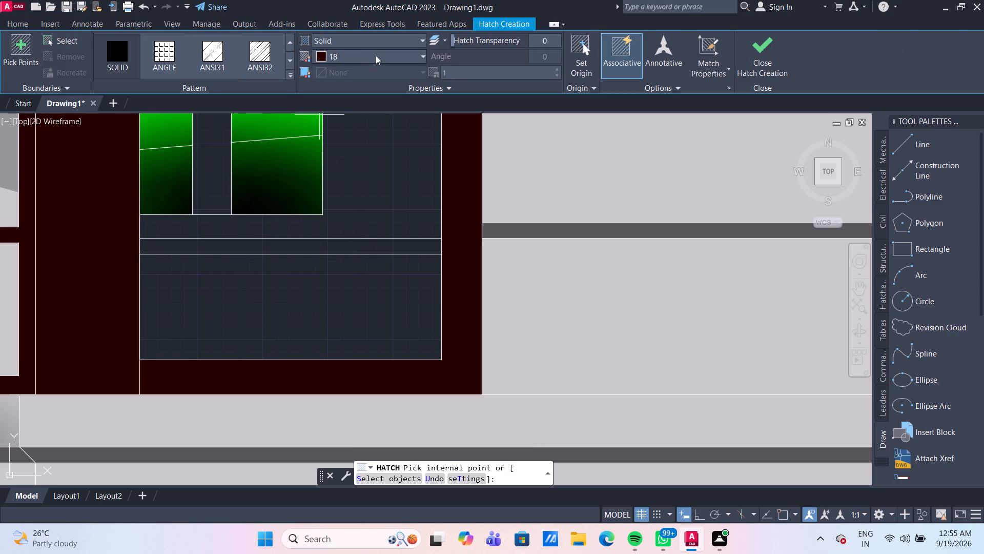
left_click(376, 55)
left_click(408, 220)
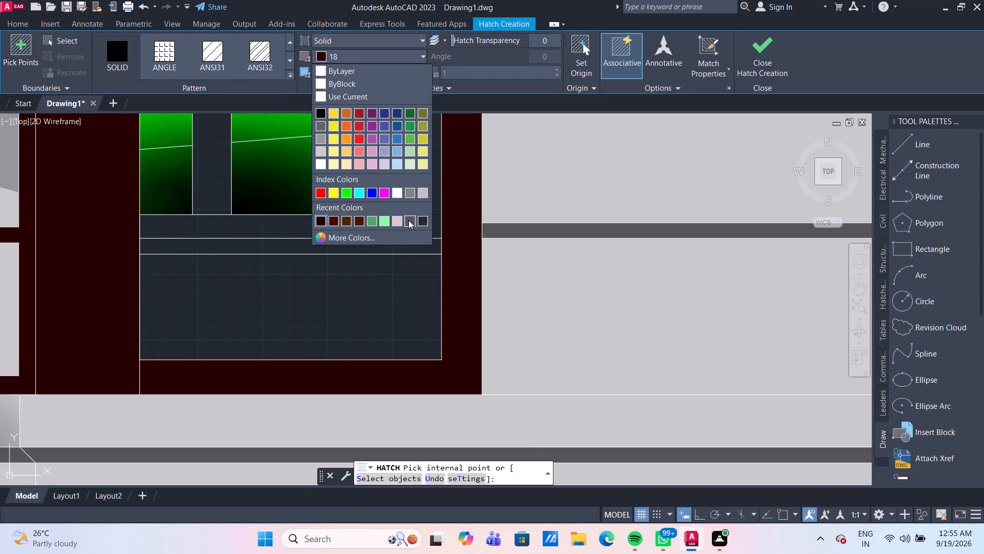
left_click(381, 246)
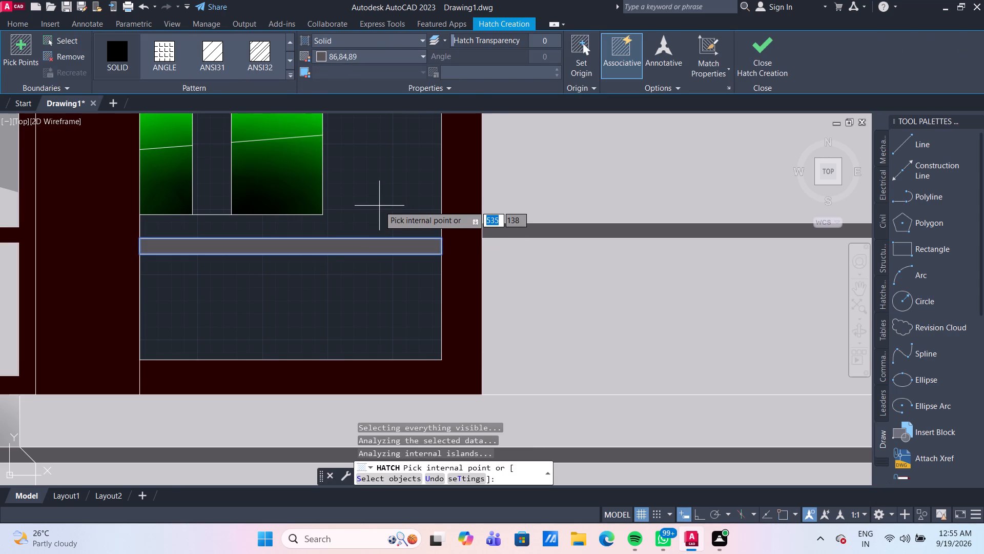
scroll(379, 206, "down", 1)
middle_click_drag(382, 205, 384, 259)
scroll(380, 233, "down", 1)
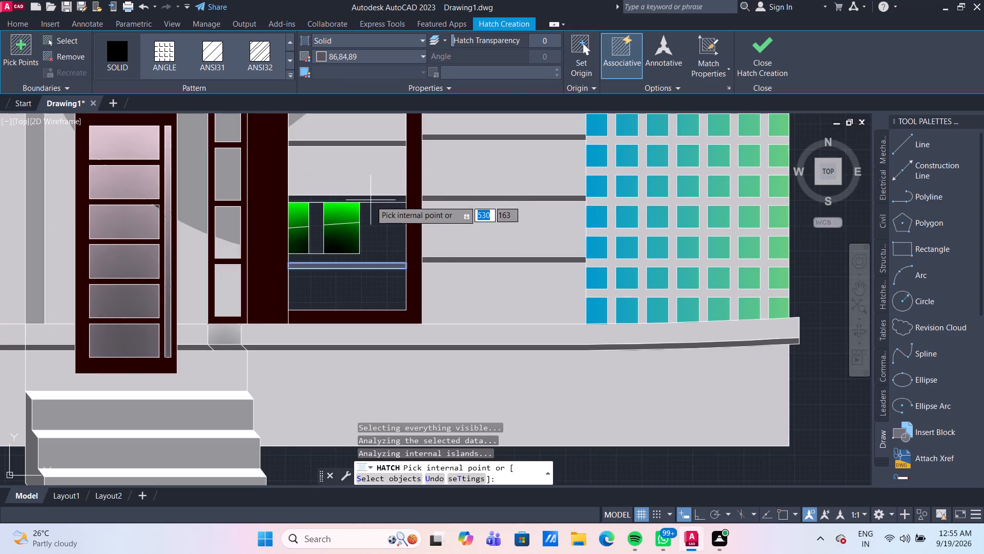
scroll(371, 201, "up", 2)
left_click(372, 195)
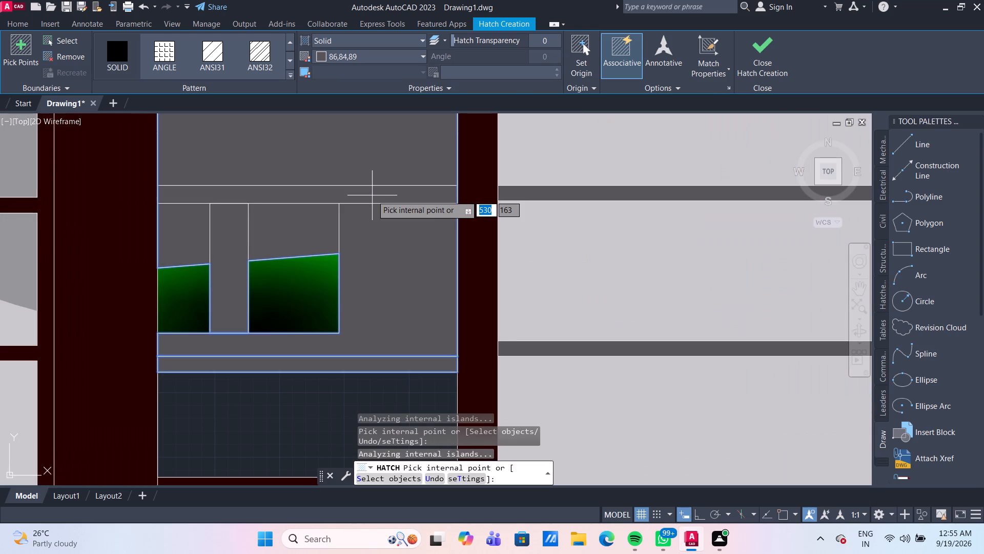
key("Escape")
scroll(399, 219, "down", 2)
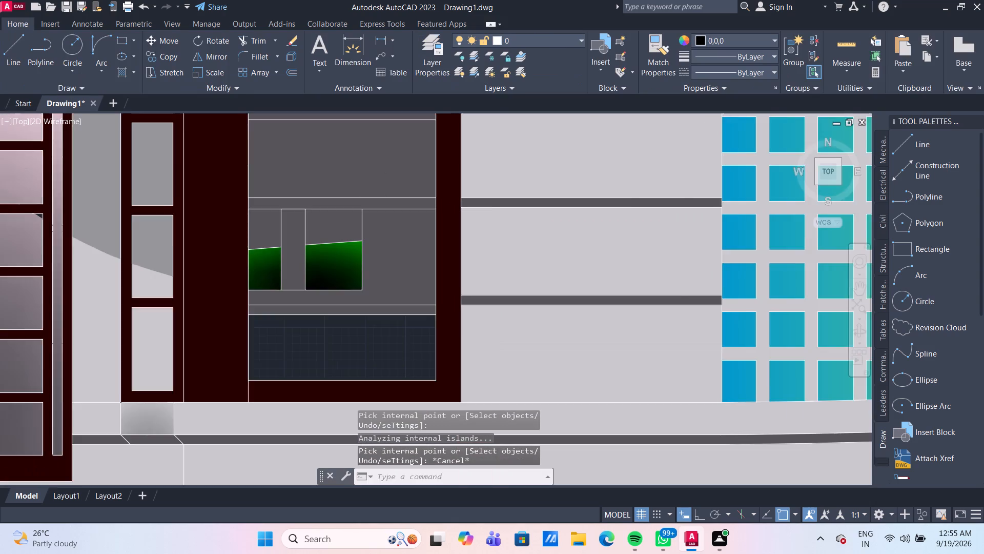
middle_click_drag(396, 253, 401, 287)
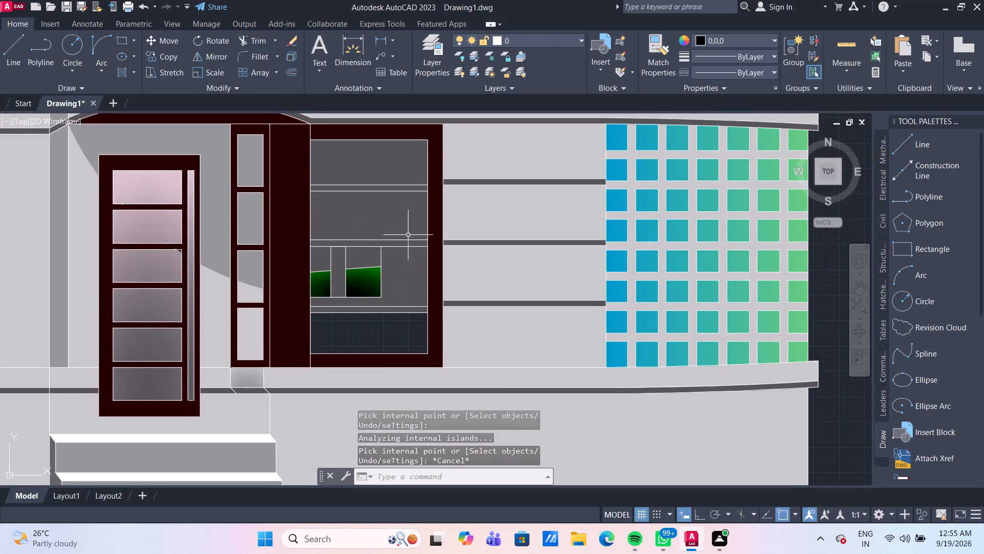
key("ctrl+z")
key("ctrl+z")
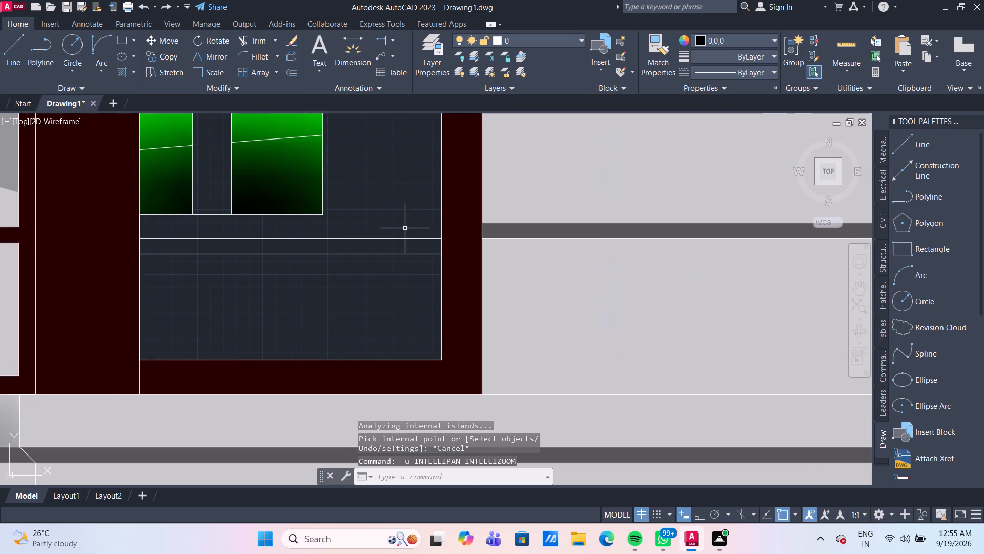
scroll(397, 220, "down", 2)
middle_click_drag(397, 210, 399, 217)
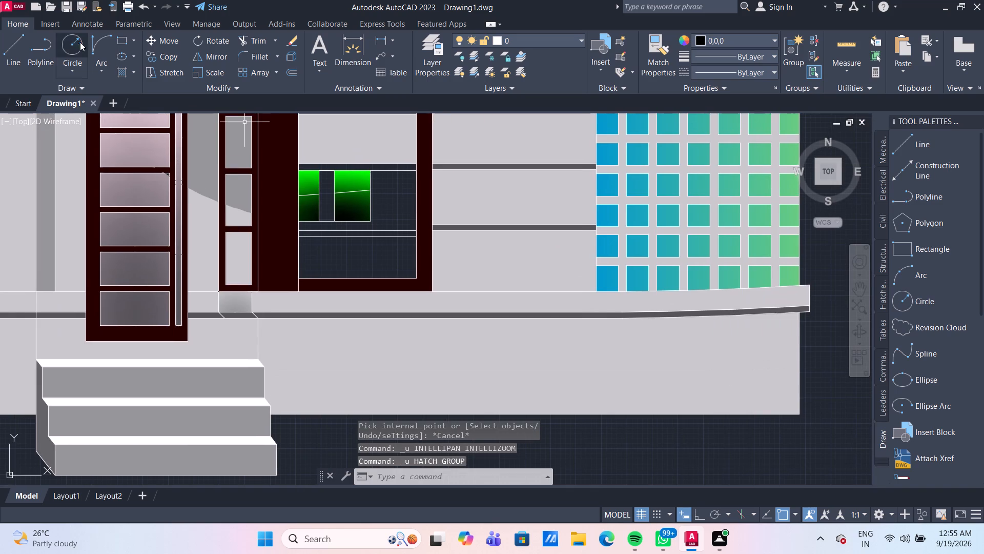
Hatch the ground-floor window's lower horizontal bar in solid colour 86,84,89.
left_click(118, 72)
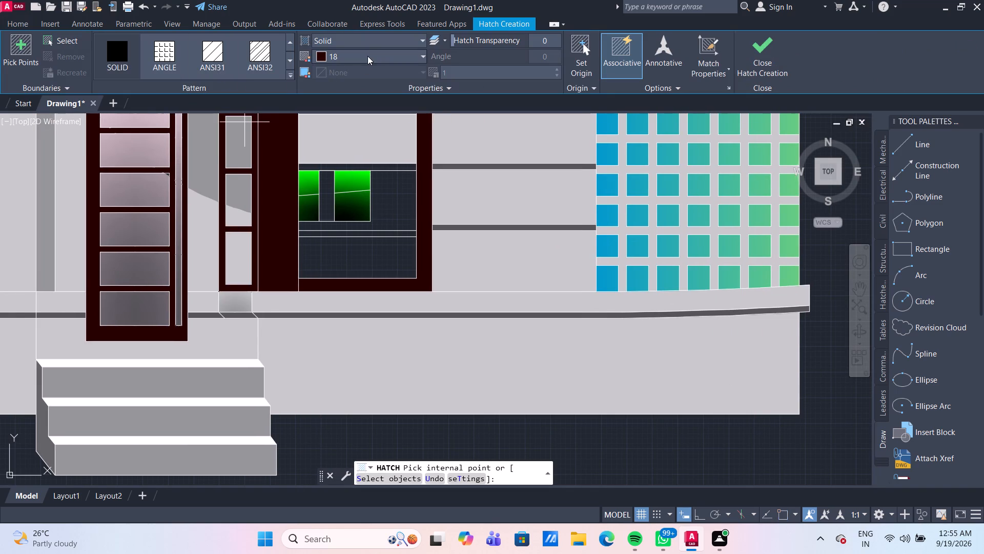
left_click(368, 52)
left_click(411, 217)
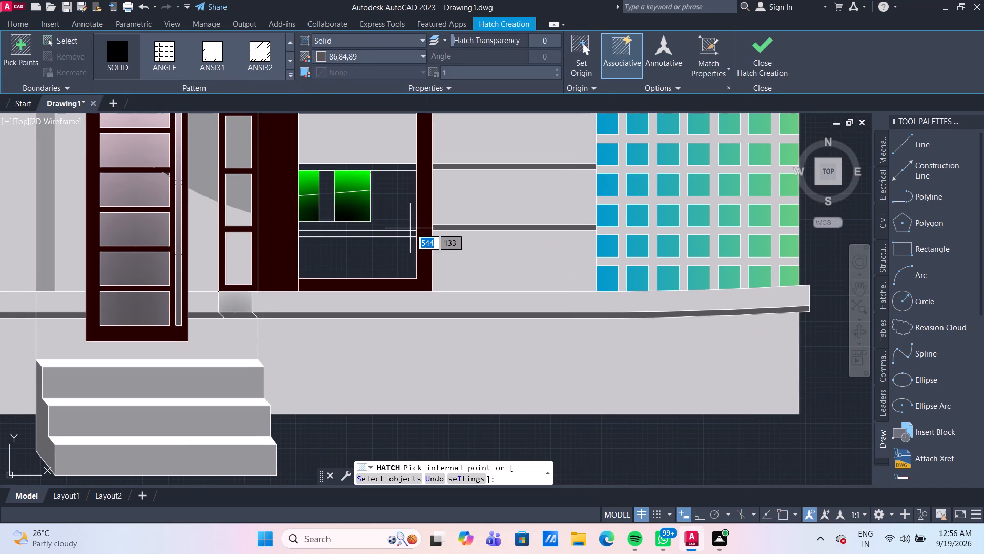
left_click(400, 233)
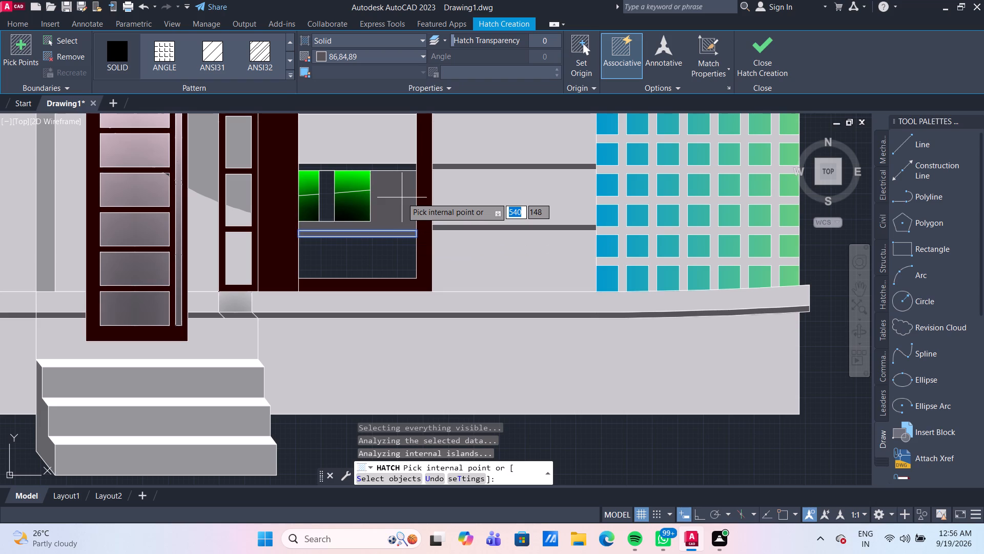
key("Return")
Hatch the ground-floor window's unfilled upper horizontal bar, just above the green panels, in solid colour 86,84,89.
middle_click_drag(403, 183, 405, 221)
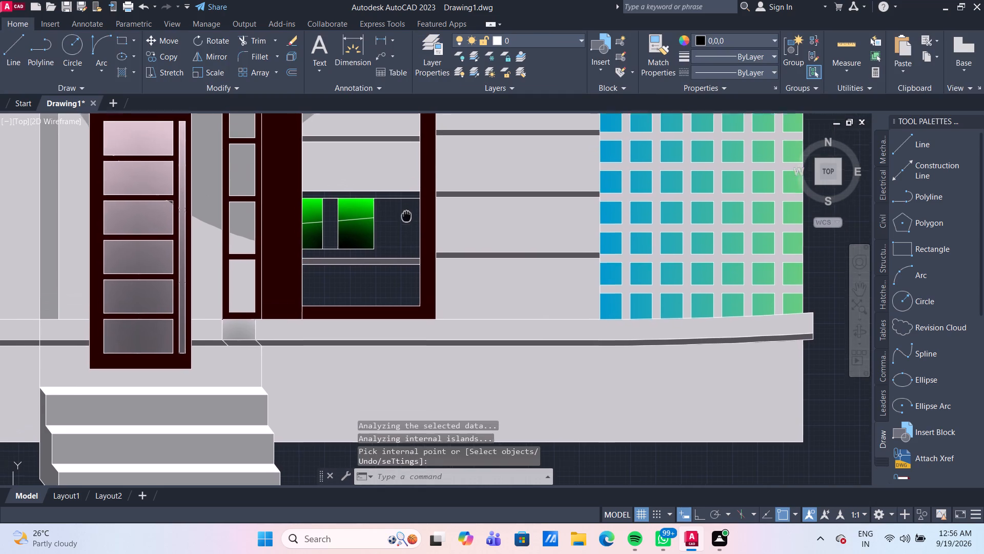
middle_click_drag(405, 221, 405, 222)
scroll(400, 210, "up", 3)
middle_click_drag(370, 211, 406, 218)
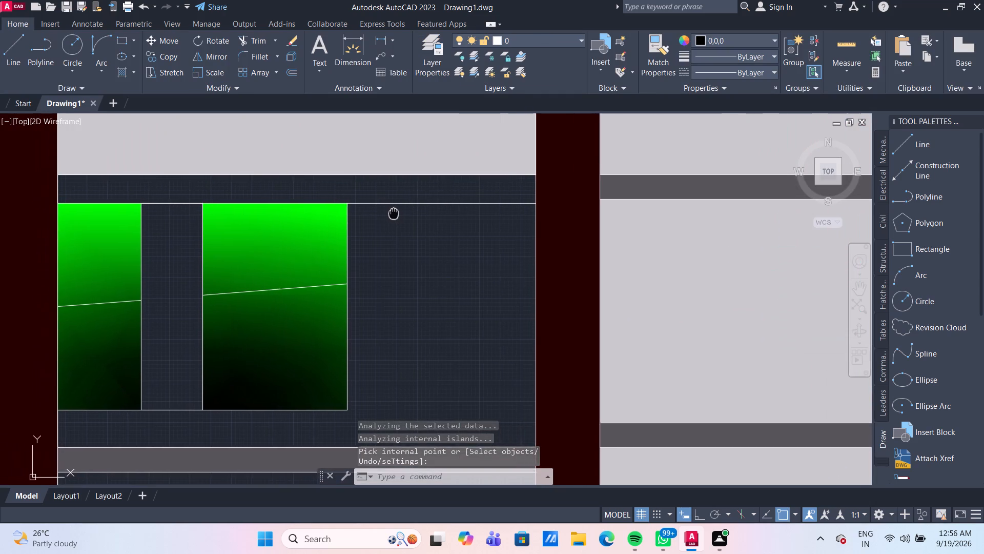
middle_click_drag(406, 218, 488, 214)
left_click(127, 74)
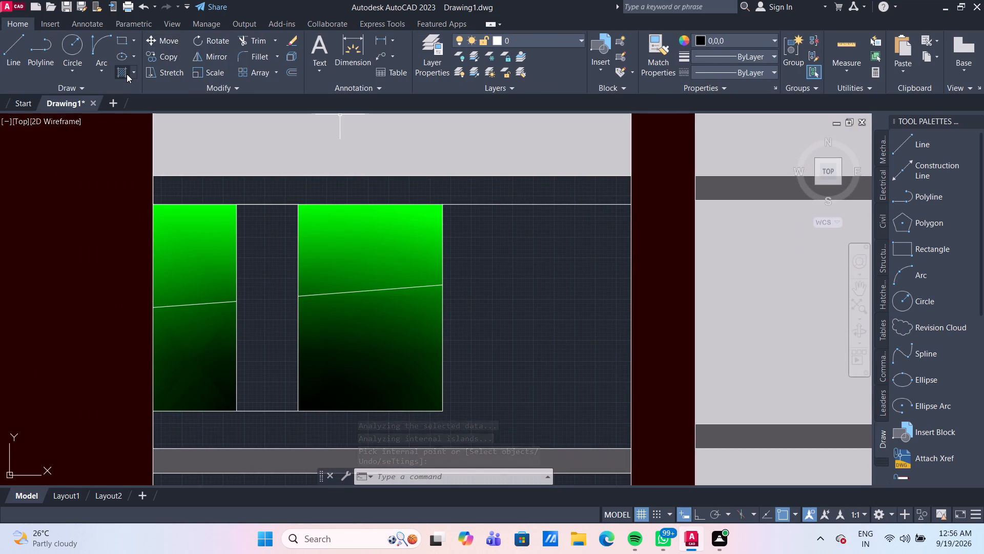
left_click(326, 188)
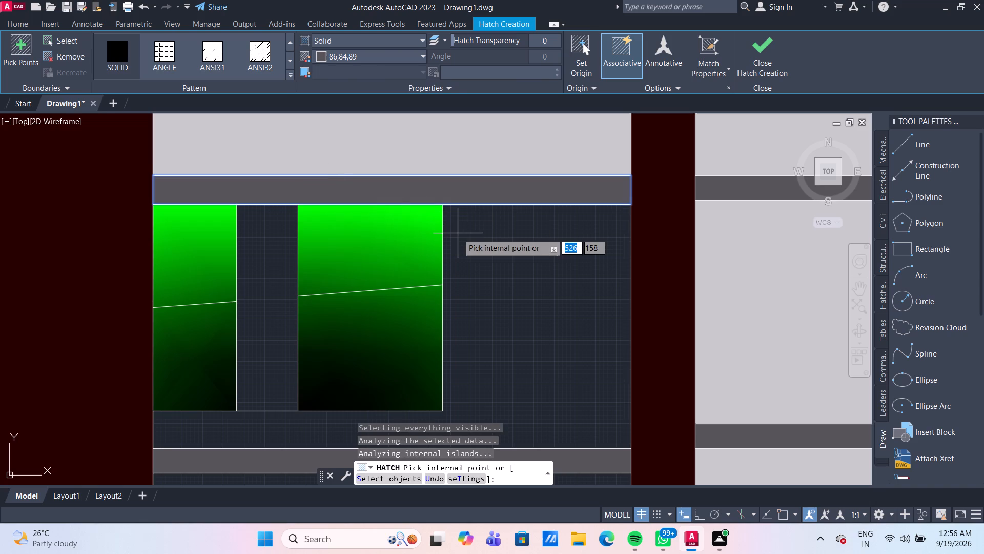
key("Return")
Hatch the ground-floor window's unfilled areas around and between the green panels and its bottom pane in solid true colour 75,68,69.
scroll(458, 233, "down", 3)
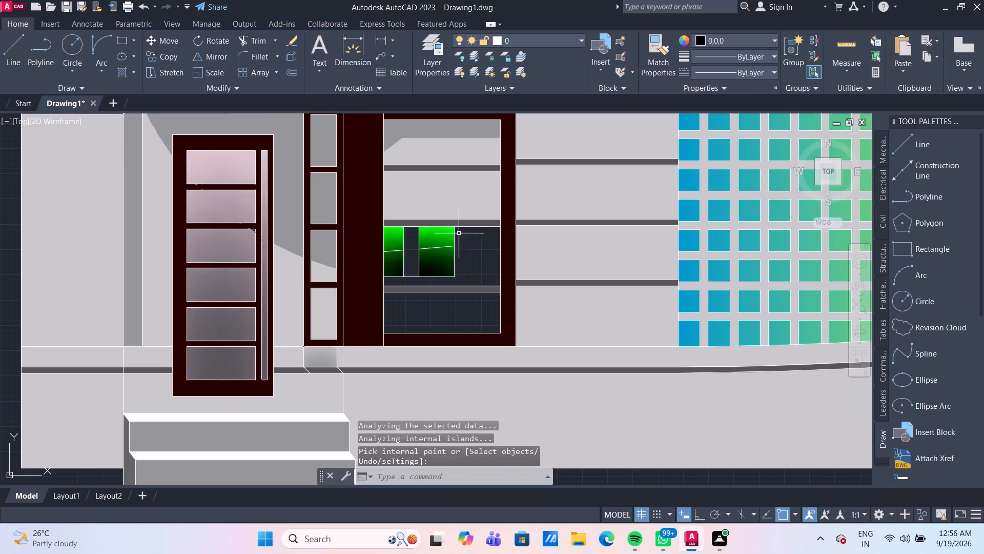
scroll(465, 248, "up", 2)
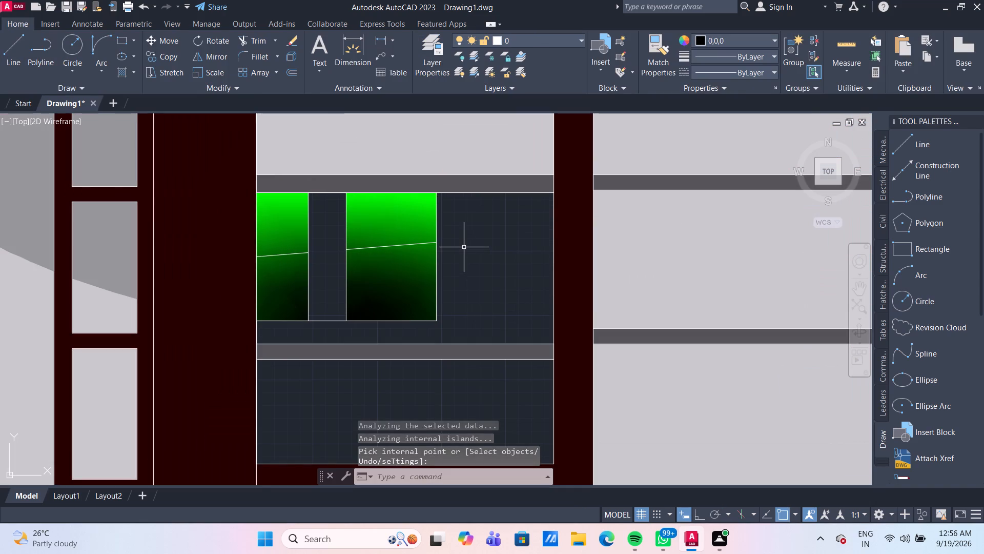
middle_click(464, 247)
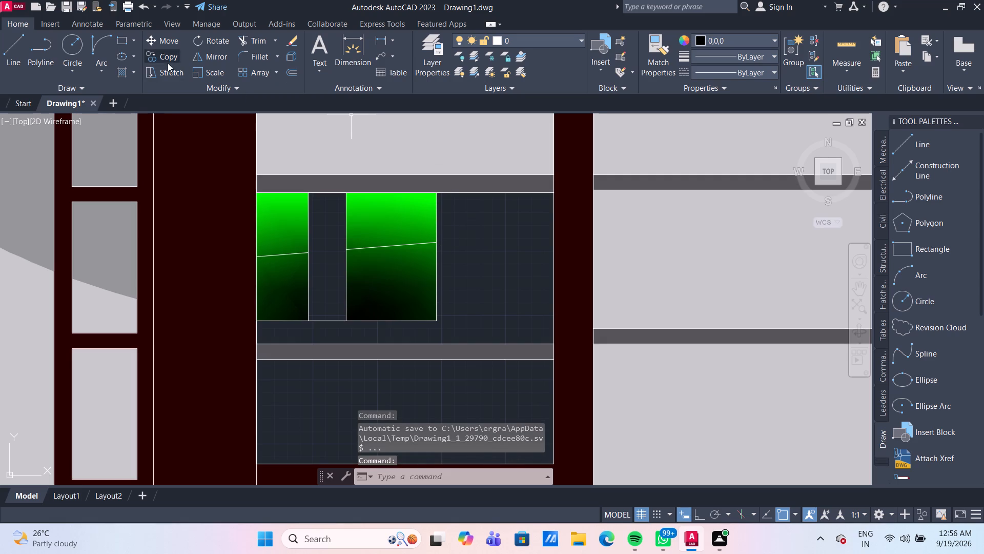
left_click(127, 71)
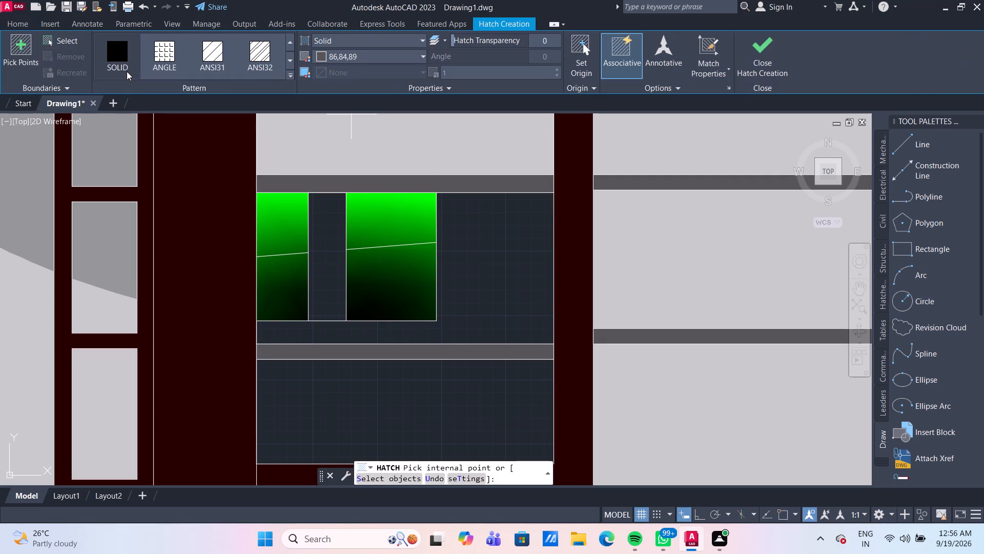
left_click(367, 53)
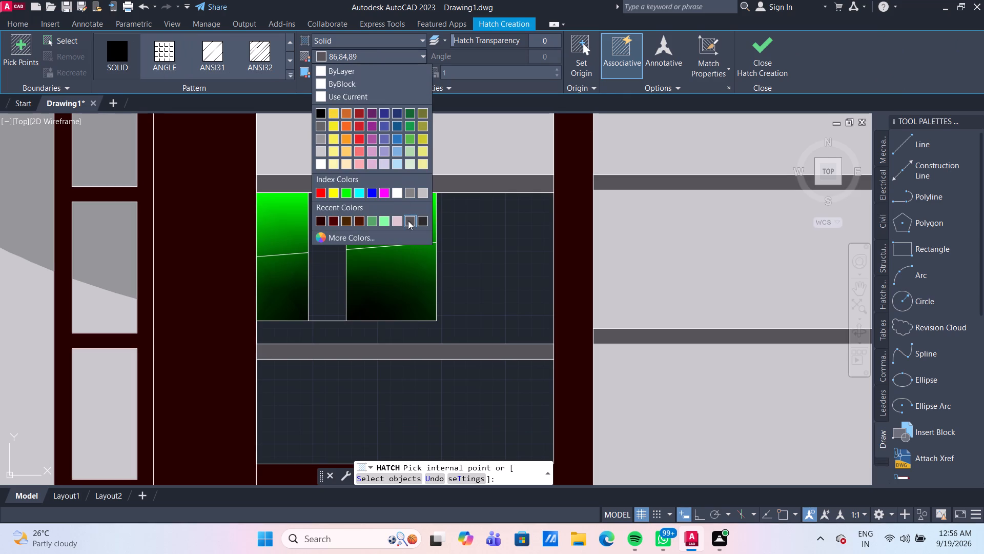
left_click(350, 56)
left_click(350, 56)
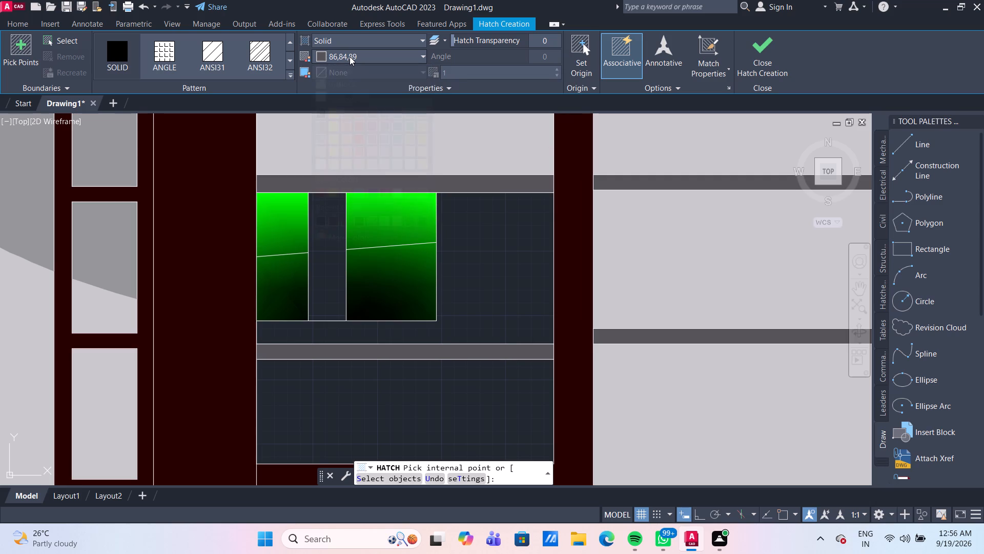
left_click(409, 239)
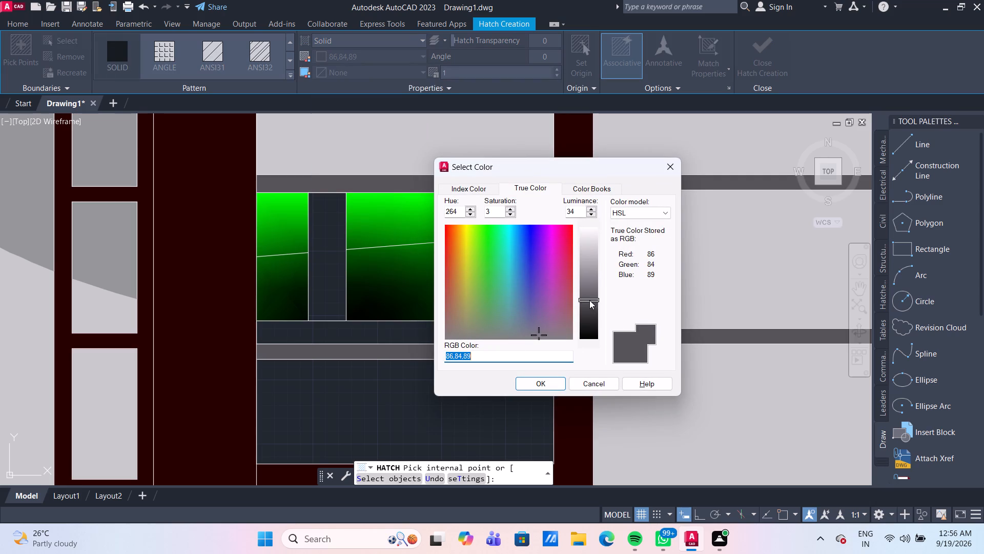
left_click_drag(588, 299, 592, 308)
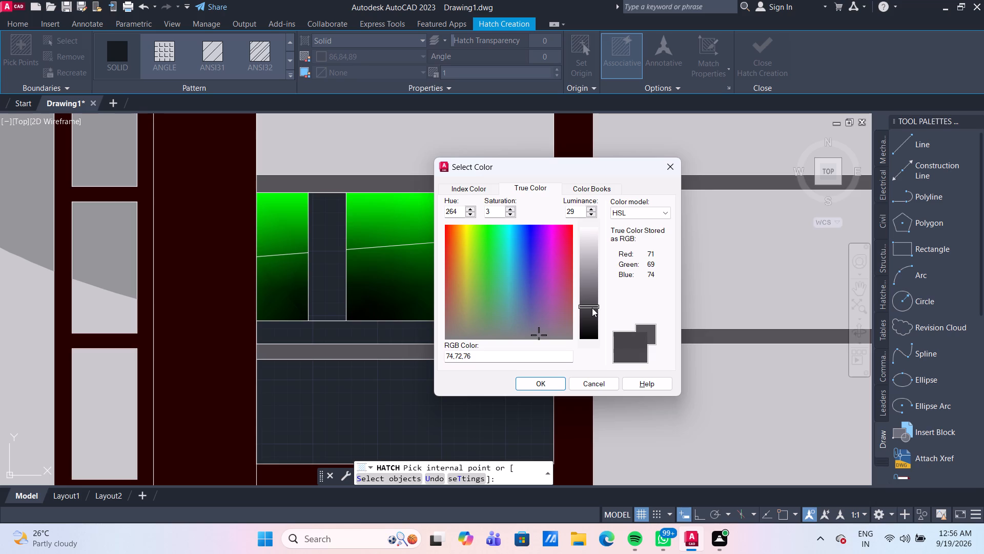
left_click_drag(592, 308, 594, 313)
left_click(551, 333)
left_click(559, 333)
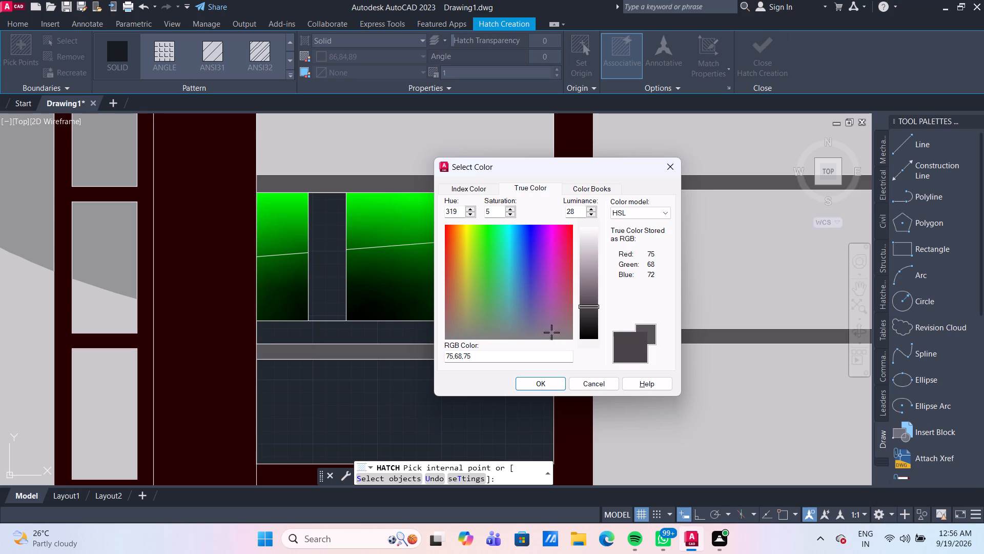
left_click(564, 333)
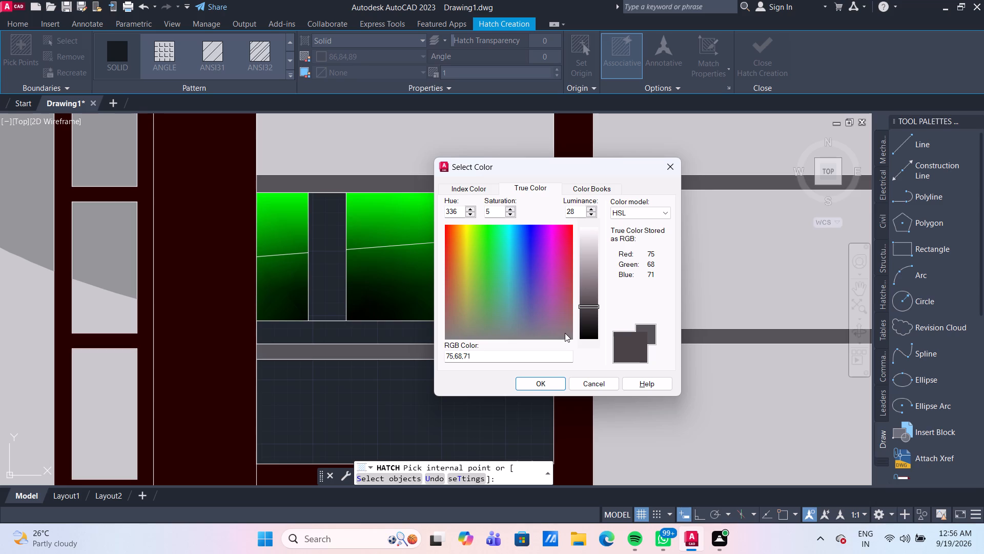
left_click(569, 333)
left_click(552, 386)
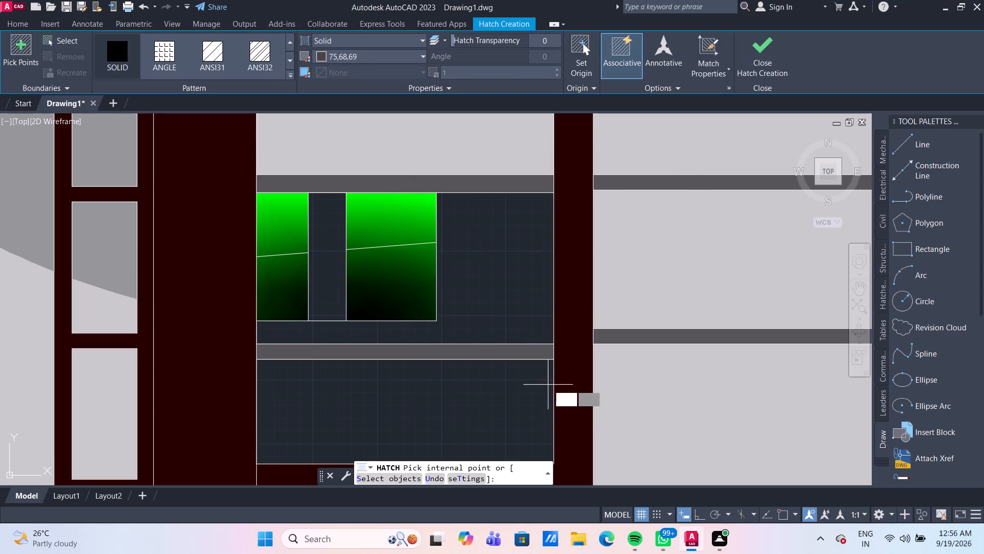
left_click(511, 304)
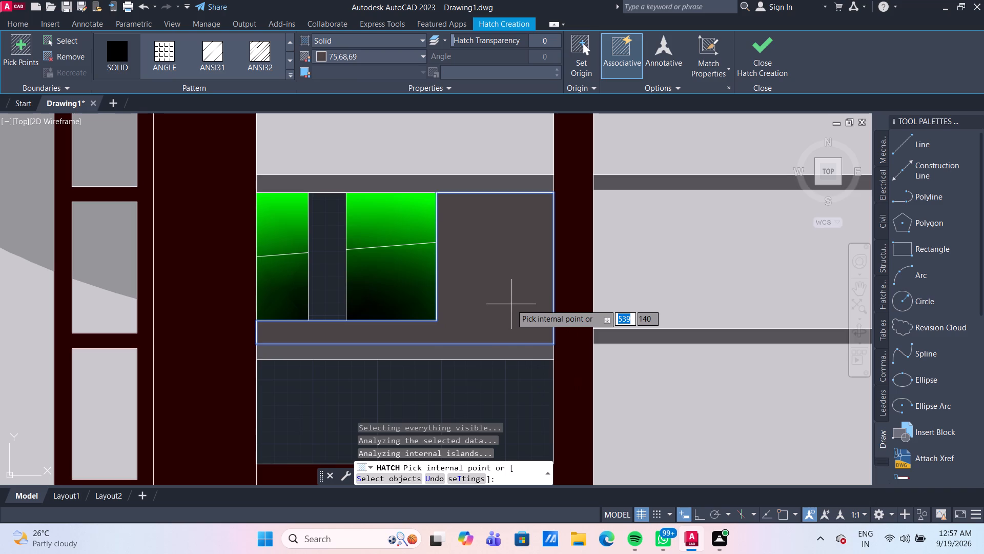
left_click(324, 282)
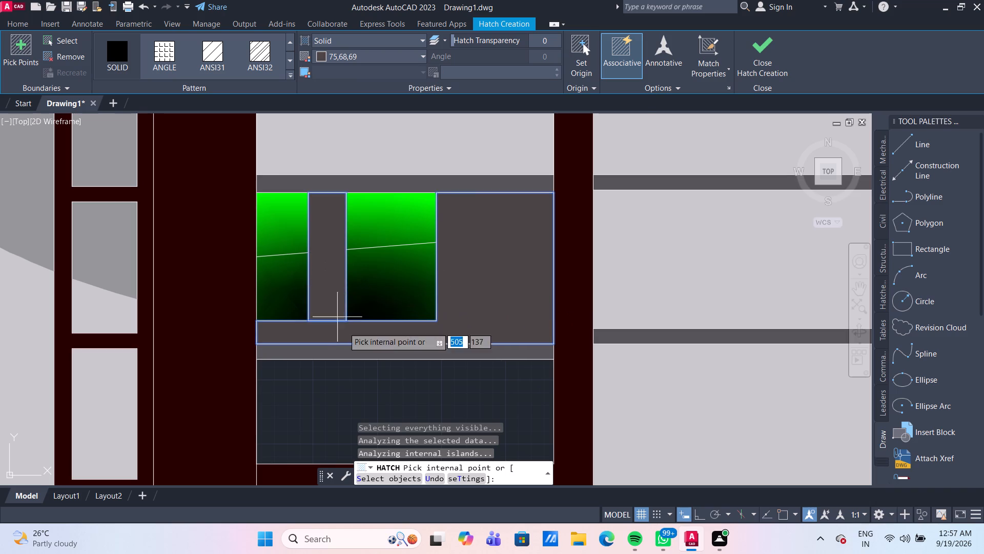
left_click(359, 391)
scroll(418, 369, "down", 1)
scroll(481, 343, "down", 1)
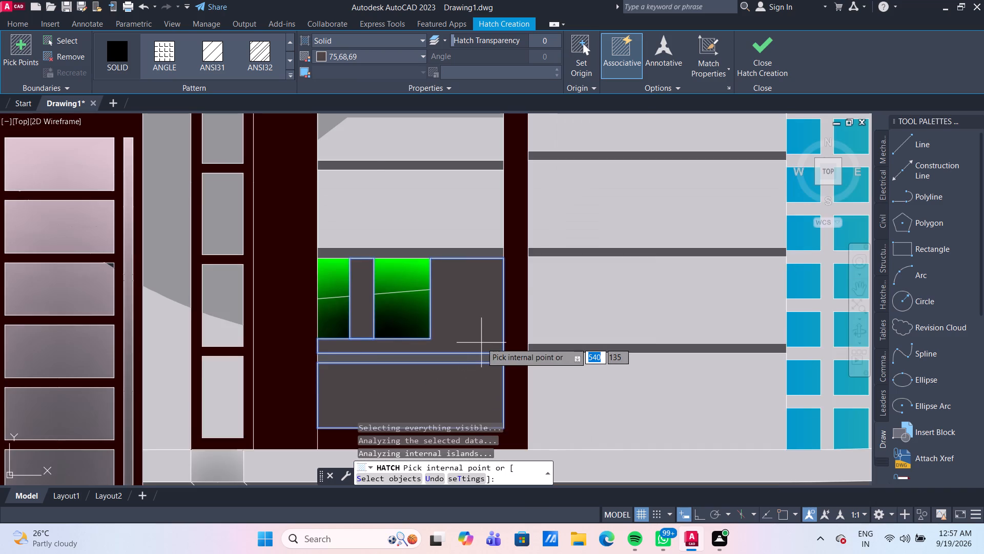
scroll(481, 343, "down", 1)
key("Return")
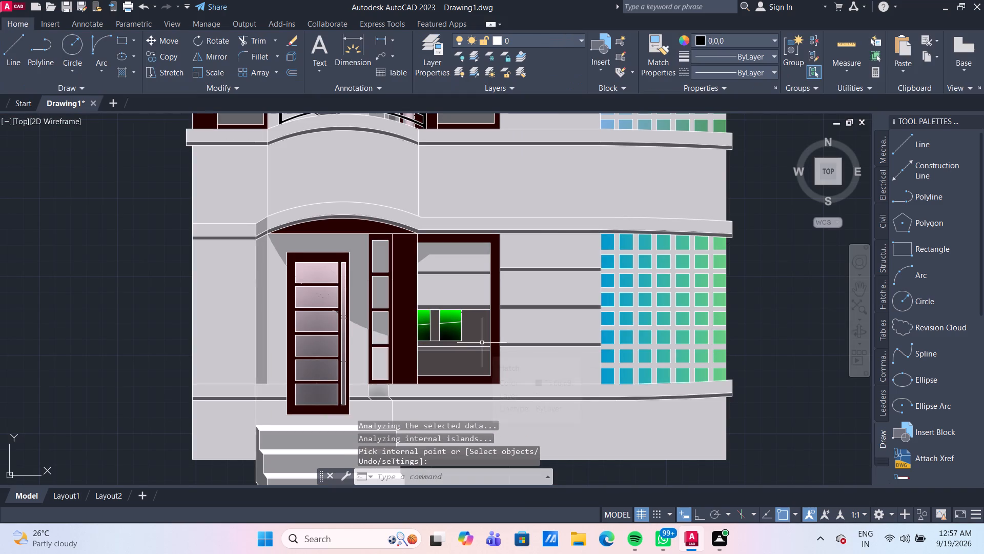
Hatch the two narrow slanted strips on the building's left outer edge, by the upper wall and upper-floor window, in solid colour 75,68,69.
scroll(490, 358, "down", 1)
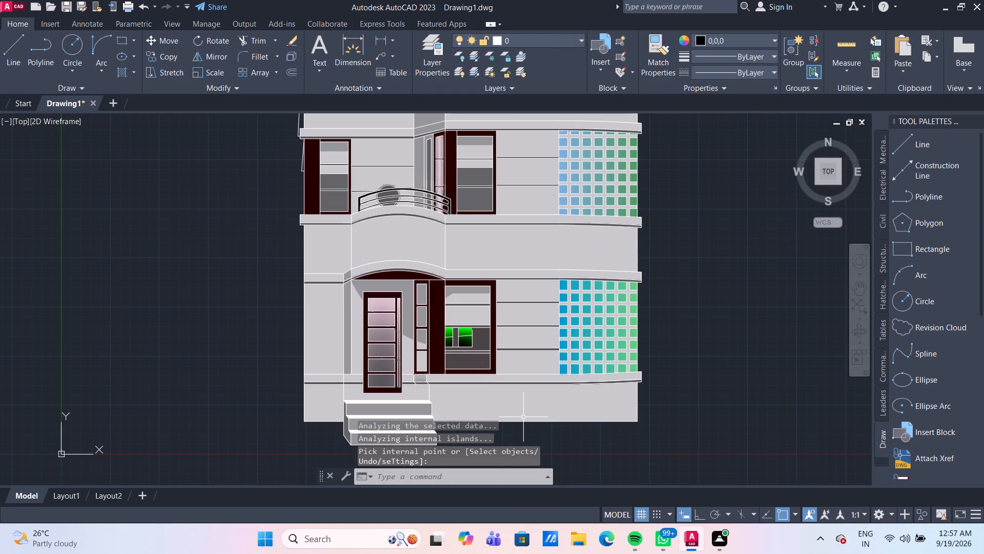
middle_click_drag(523, 417, 527, 394)
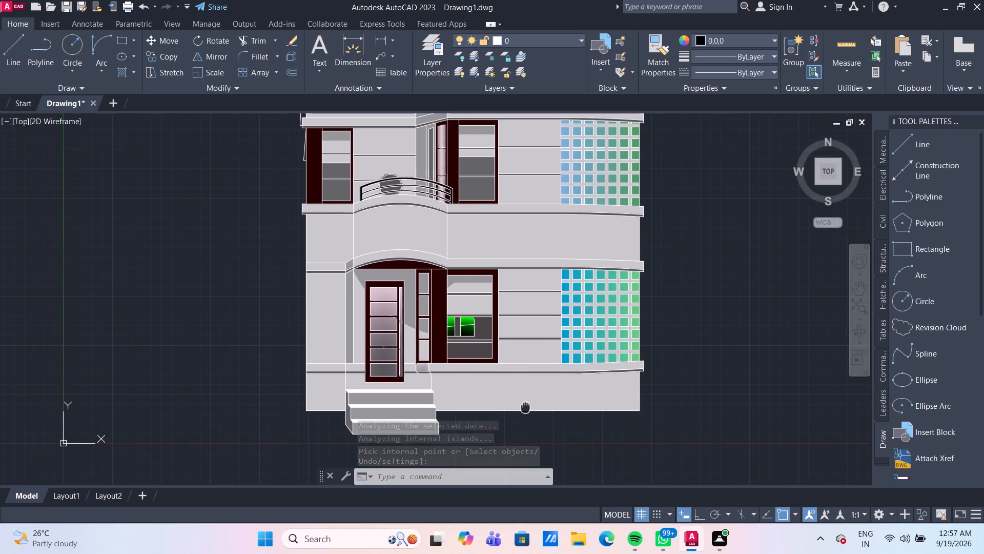
middle_click_drag(527, 394, 534, 345)
scroll(639, 378, "up", 2)
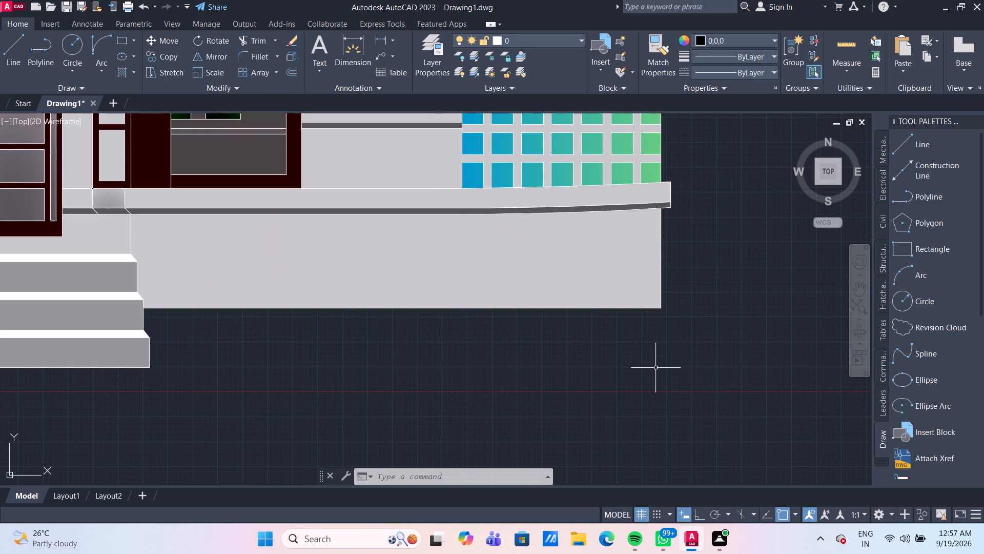
scroll(655, 368, "down", 3)
scroll(694, 265, "up", 2)
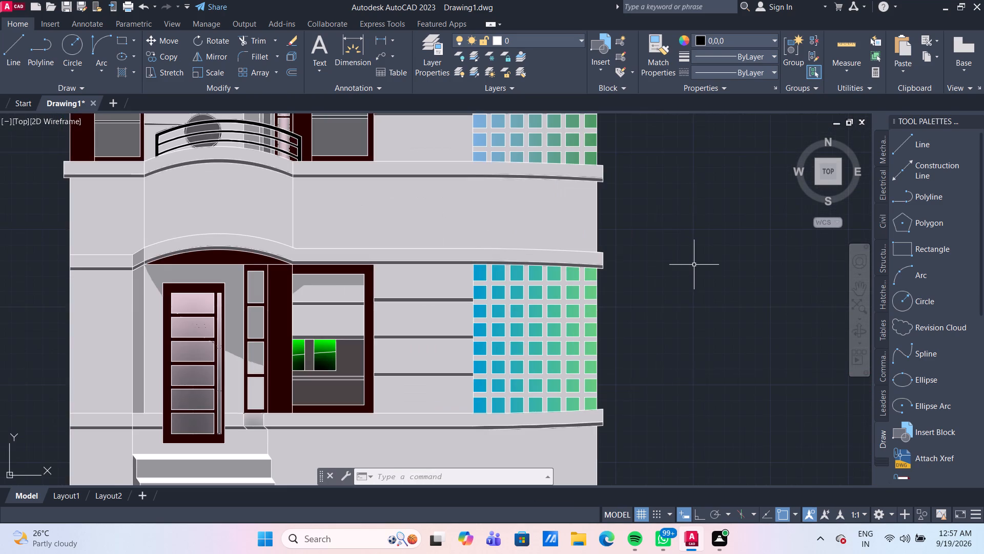
middle_click_drag(694, 265, 726, 310)
scroll(726, 310, "down", 1)
middle_click_drag(710, 226, 720, 298)
scroll(309, 215, "up", 2)
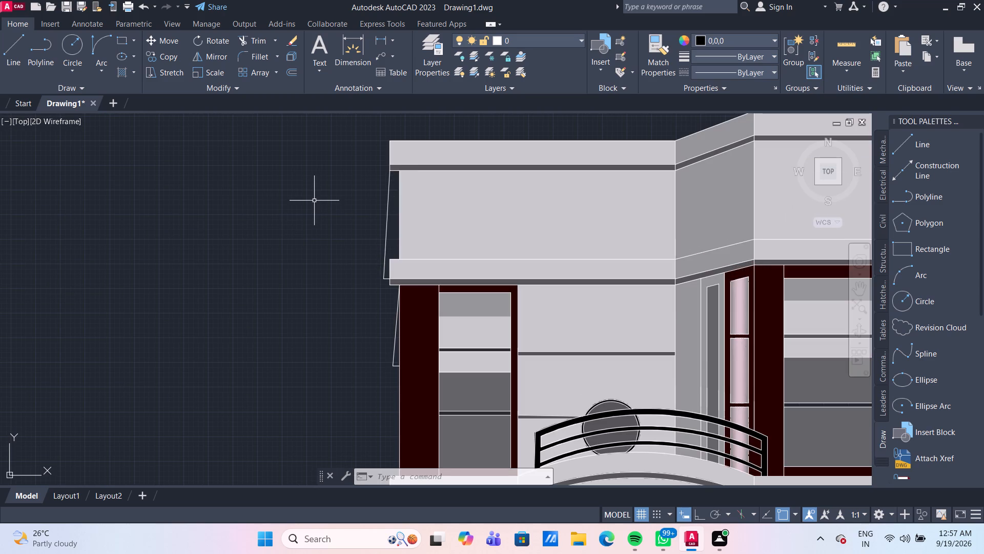
middle_click_drag(314, 199, 296, 175)
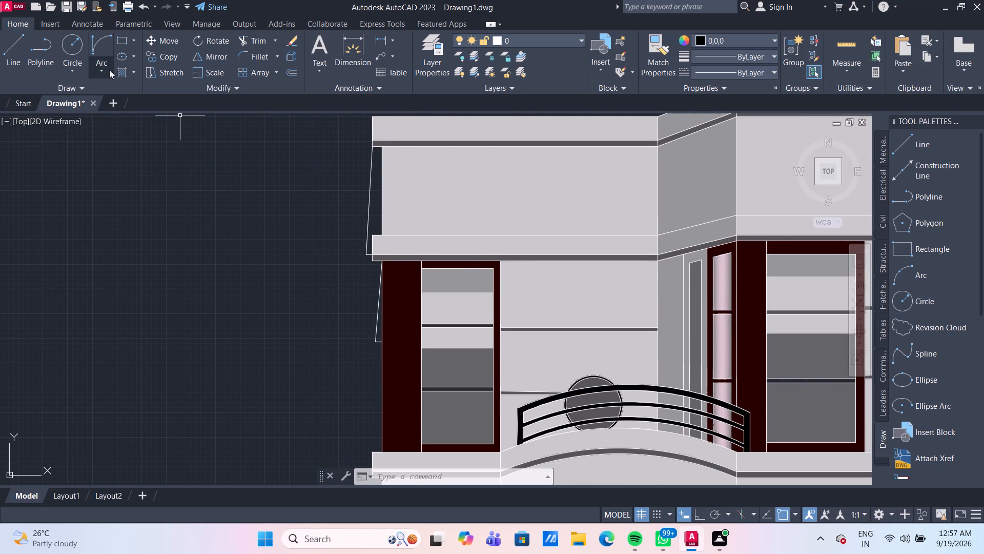
left_click(122, 70)
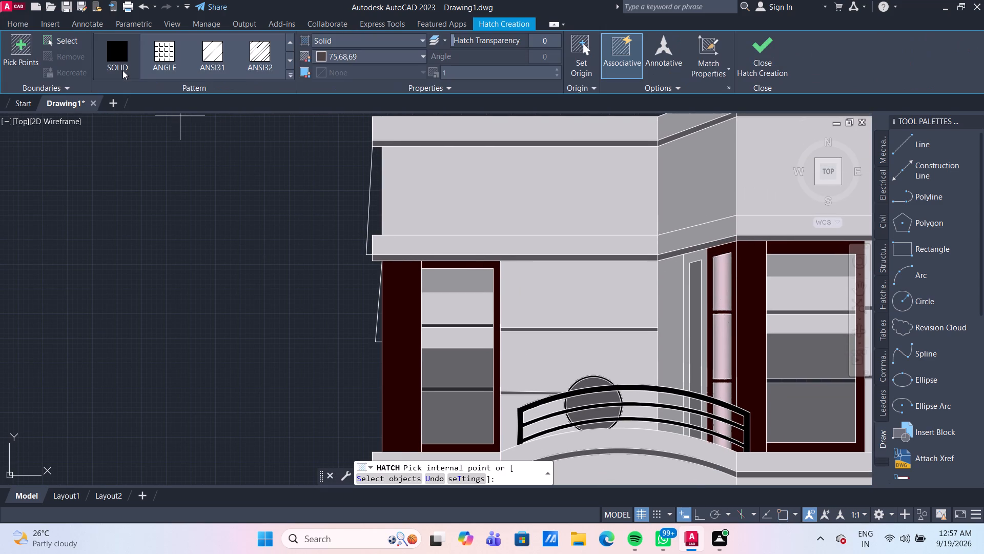
left_click(353, 56)
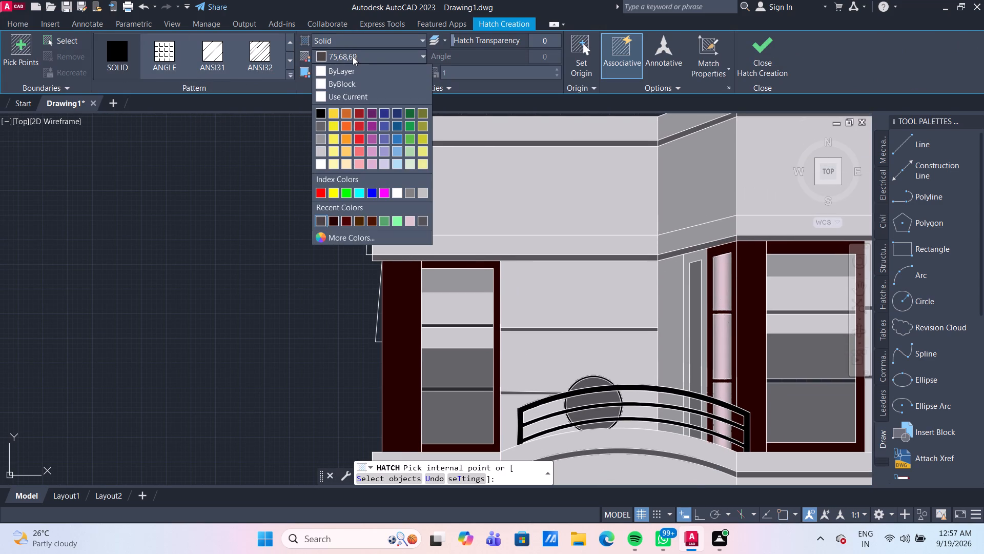
left_click(353, 56)
left_click(375, 196)
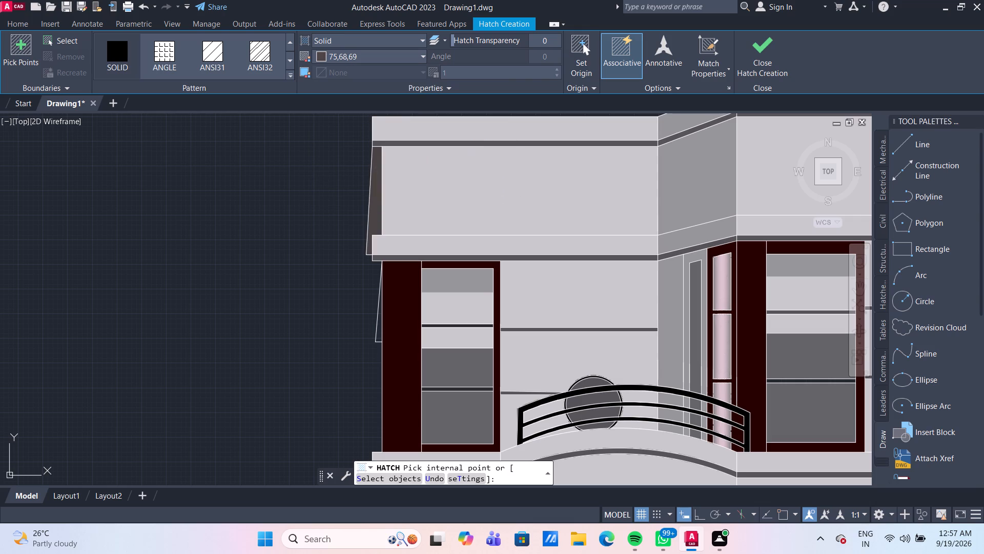
left_click(379, 334)
key("Escape")
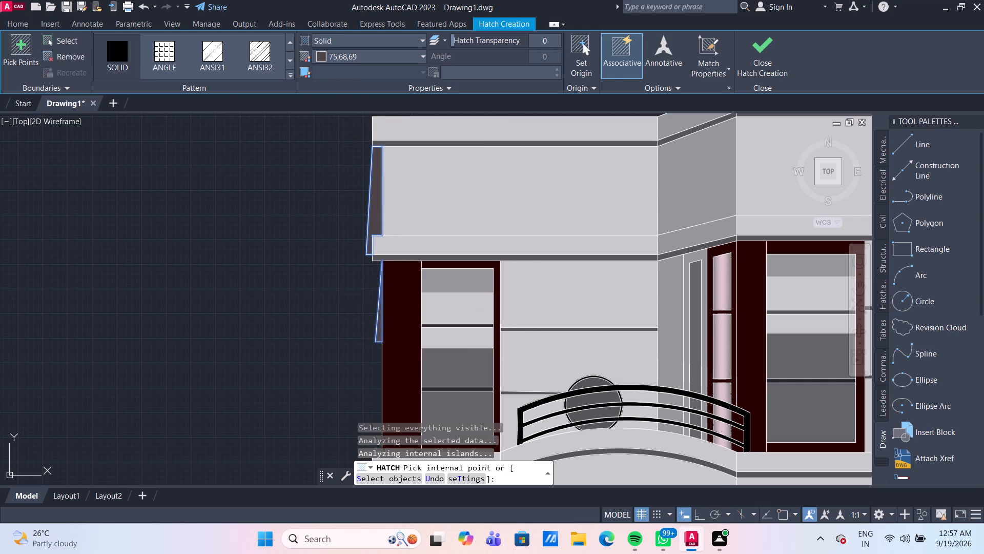
scroll(359, 302, "down", 3)
scroll(353, 354, "up", 2)
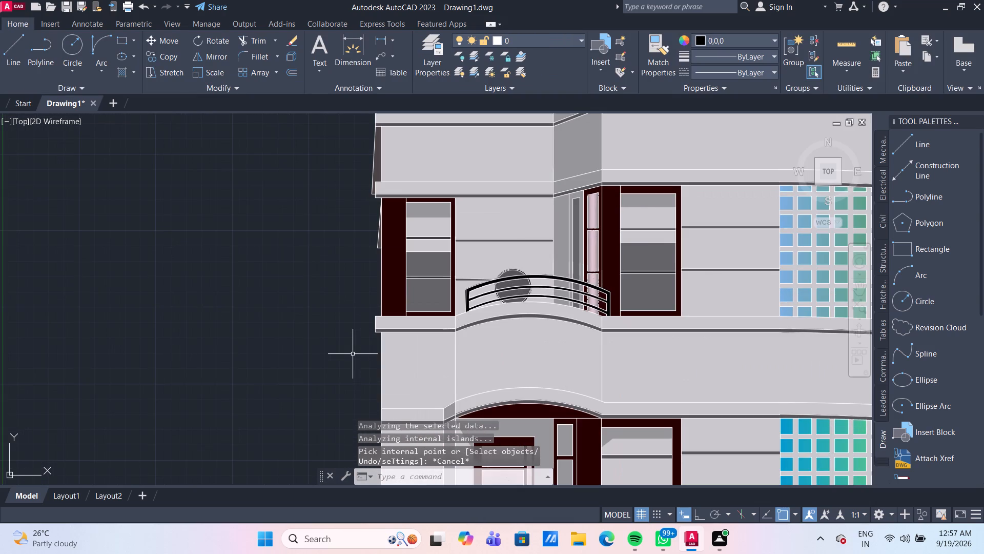
Review the coloured elevation from the entrance steps and ground-floor openings up to the complete two-storey facade.
middle_click_drag(356, 340, 341, 238)
scroll(341, 237, "down", 3)
scroll(334, 301, "up", 2)
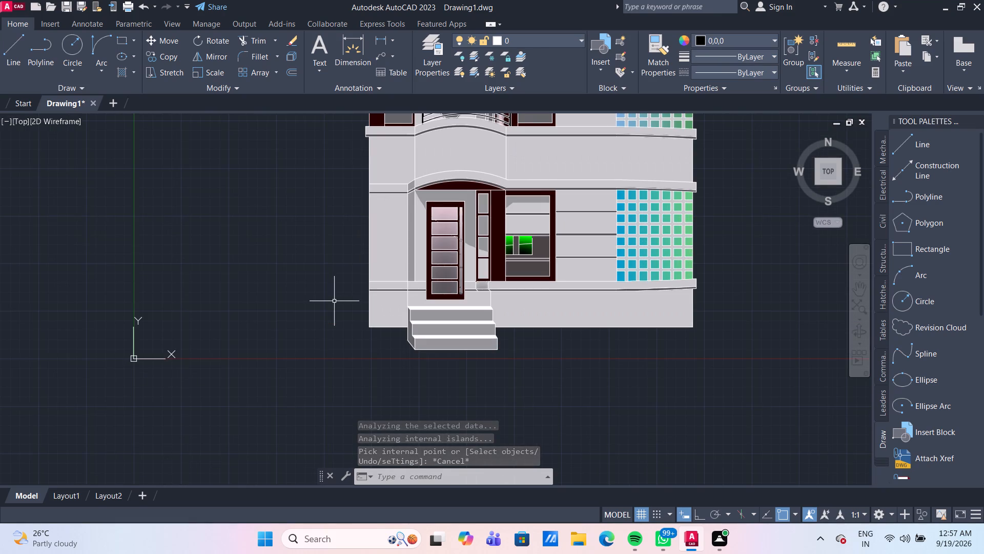
scroll(340, 286, "up", 1)
middle_click_drag(340, 286, 330, 338)
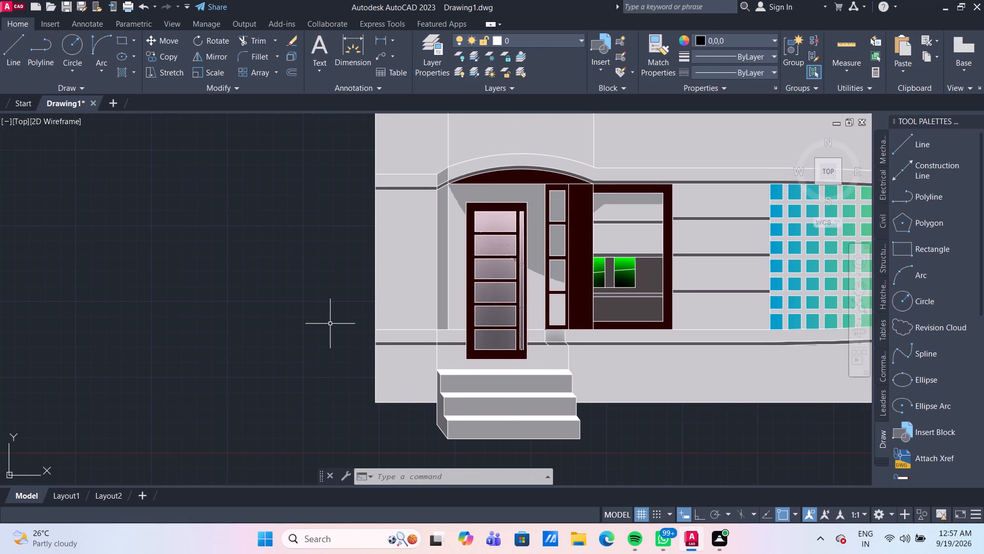
scroll(330, 322, "down", 3)
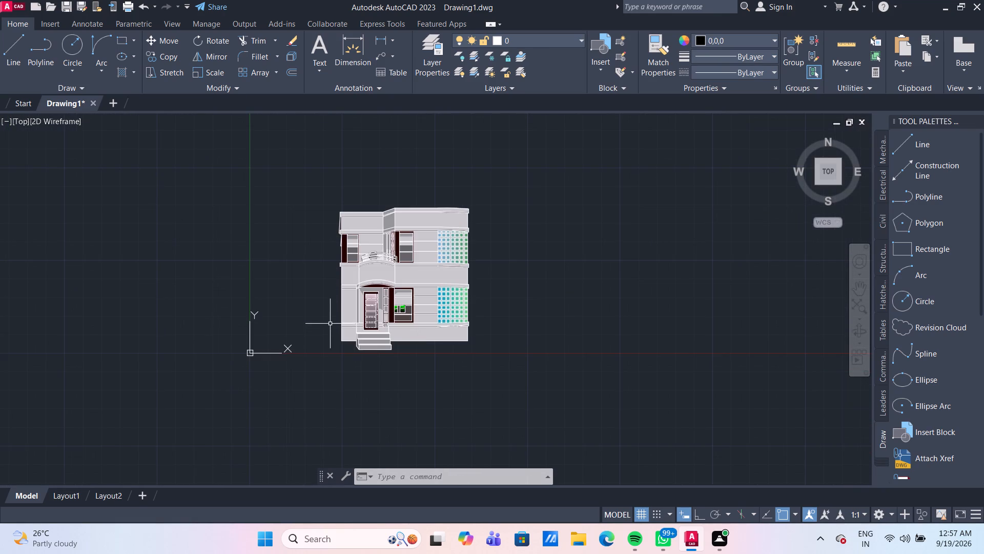
scroll(330, 325, "up", 1)
middle_click_drag(330, 325, 326, 319)
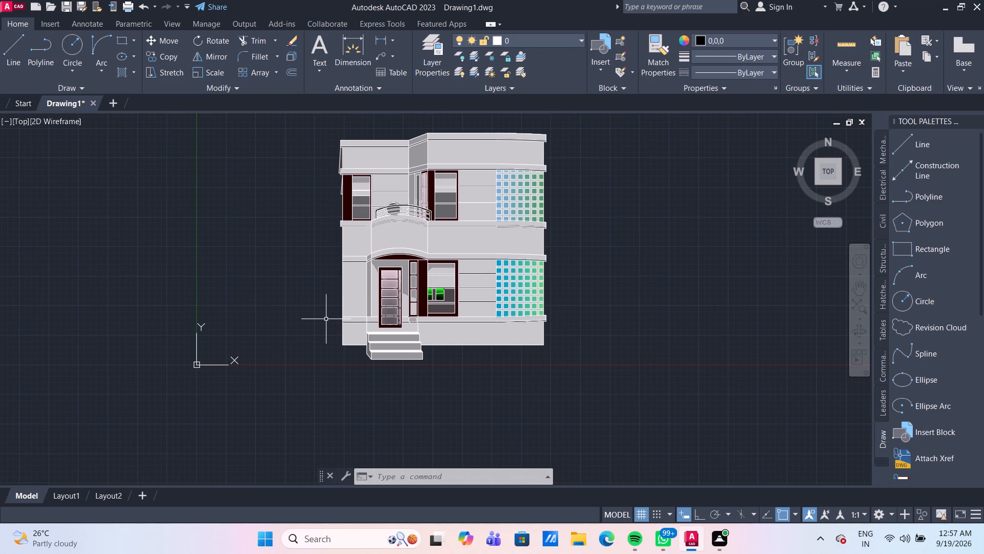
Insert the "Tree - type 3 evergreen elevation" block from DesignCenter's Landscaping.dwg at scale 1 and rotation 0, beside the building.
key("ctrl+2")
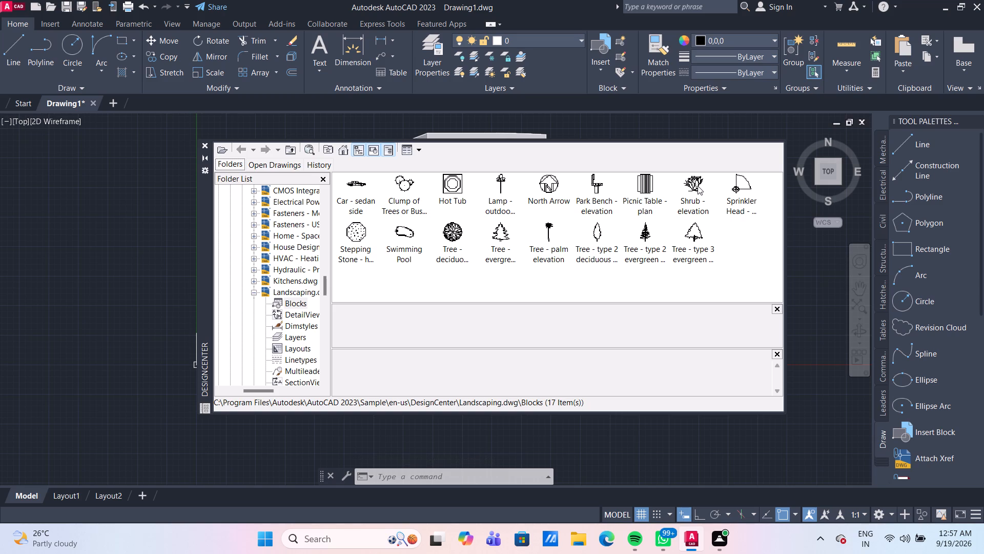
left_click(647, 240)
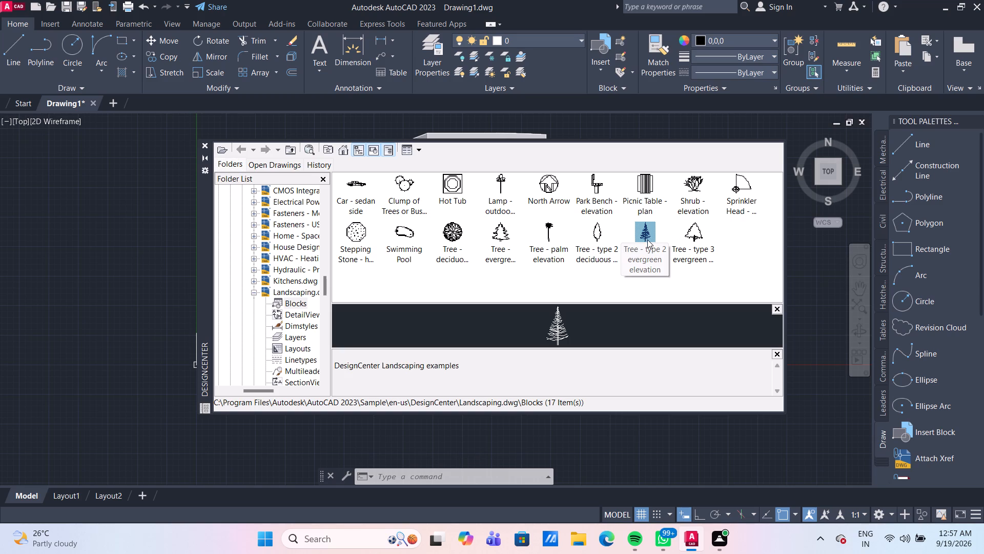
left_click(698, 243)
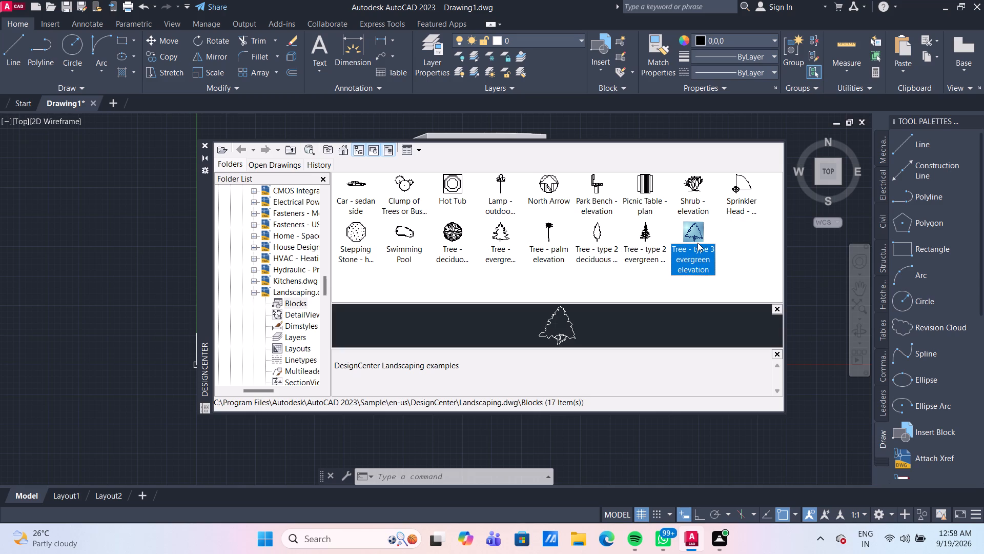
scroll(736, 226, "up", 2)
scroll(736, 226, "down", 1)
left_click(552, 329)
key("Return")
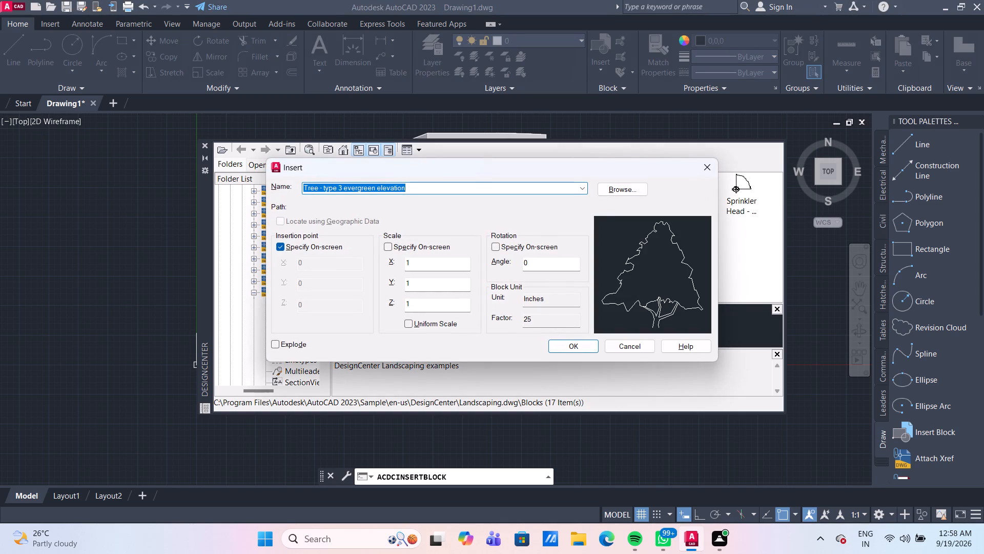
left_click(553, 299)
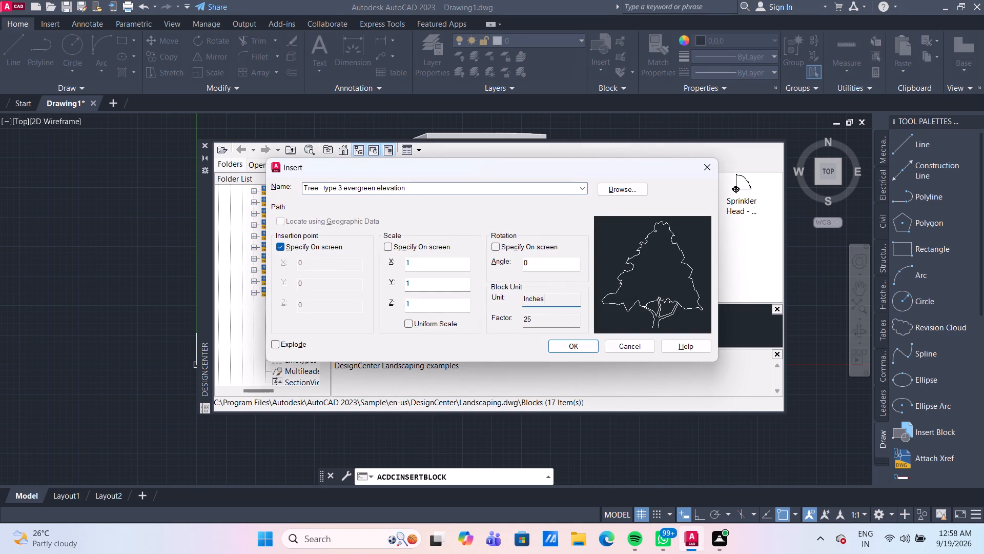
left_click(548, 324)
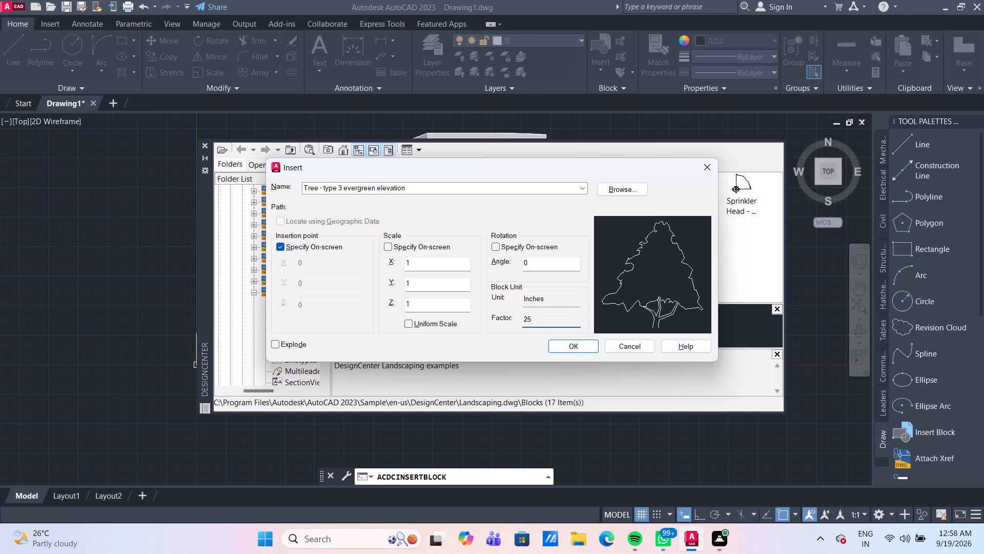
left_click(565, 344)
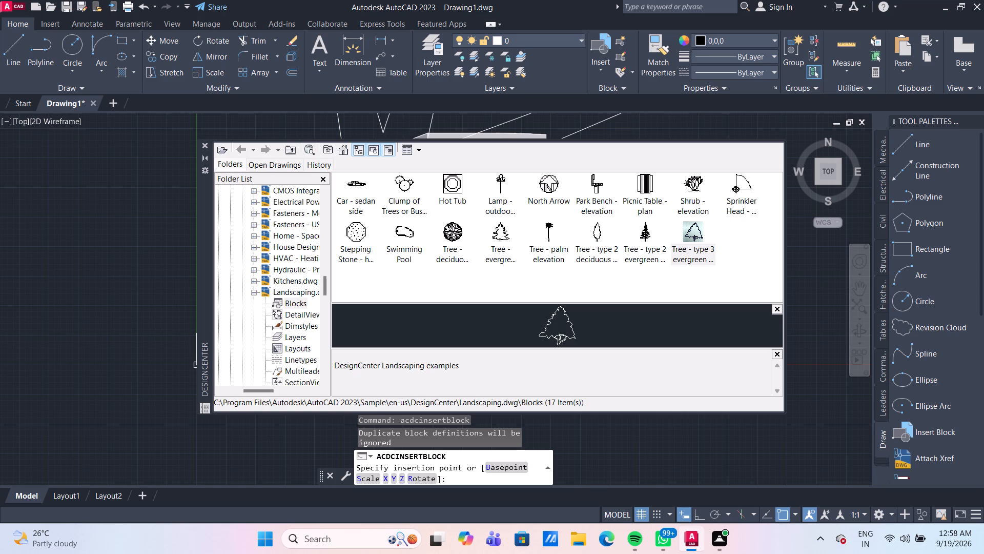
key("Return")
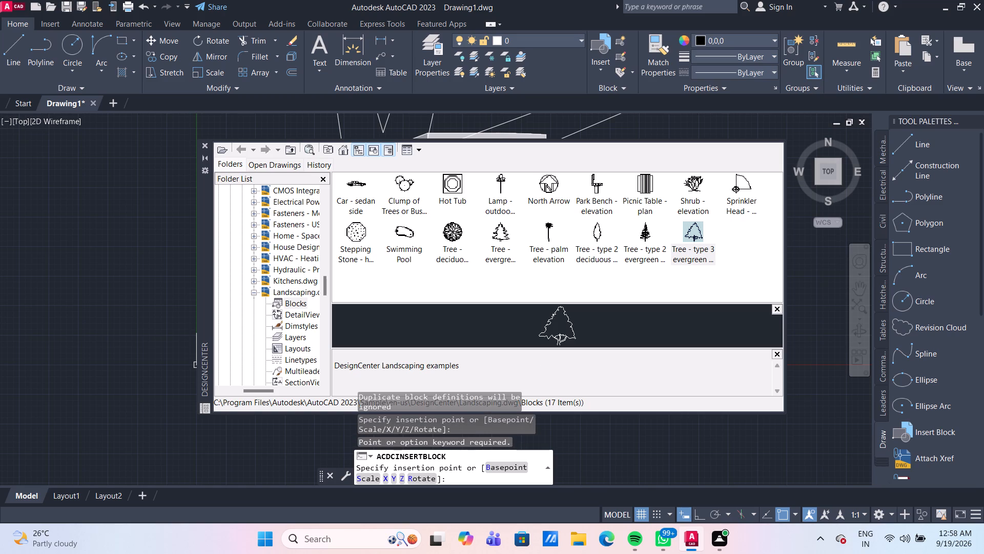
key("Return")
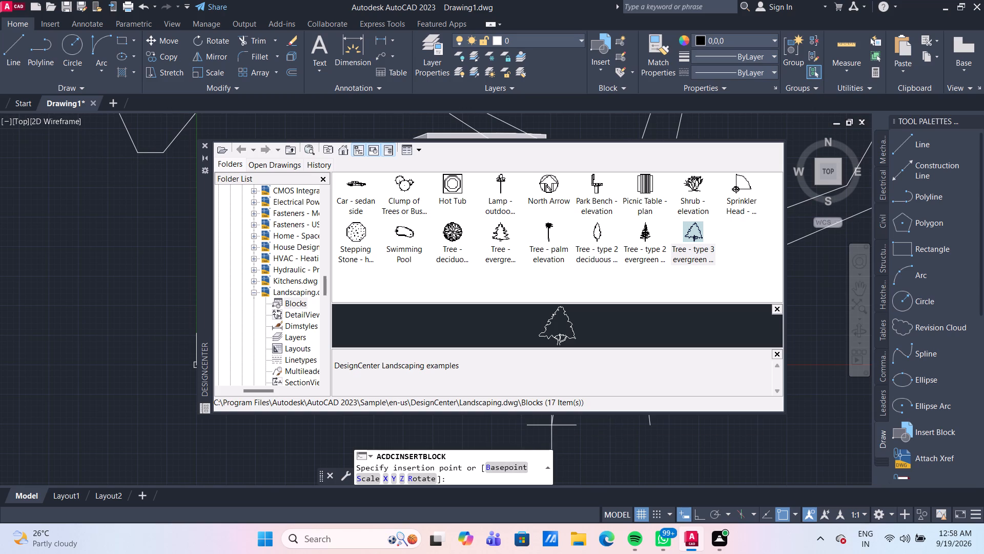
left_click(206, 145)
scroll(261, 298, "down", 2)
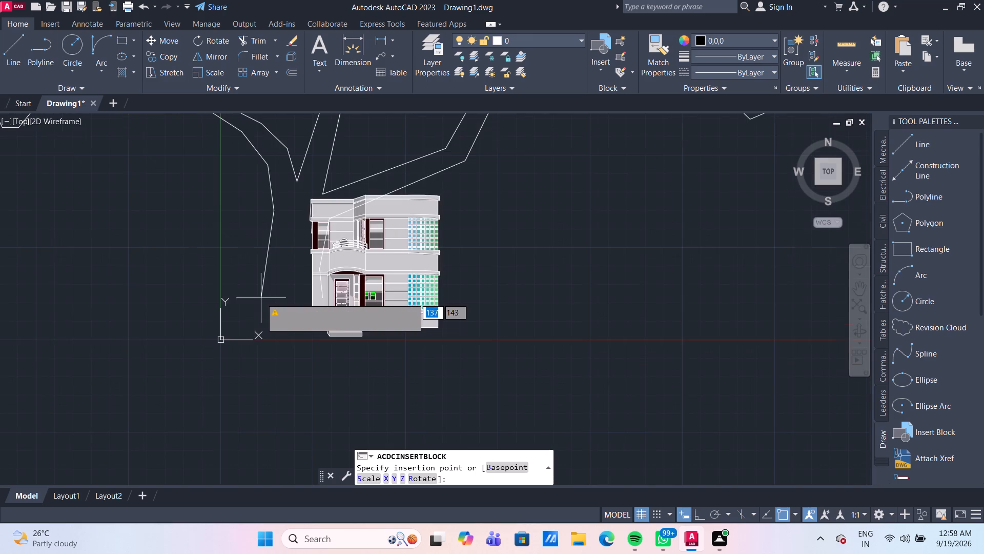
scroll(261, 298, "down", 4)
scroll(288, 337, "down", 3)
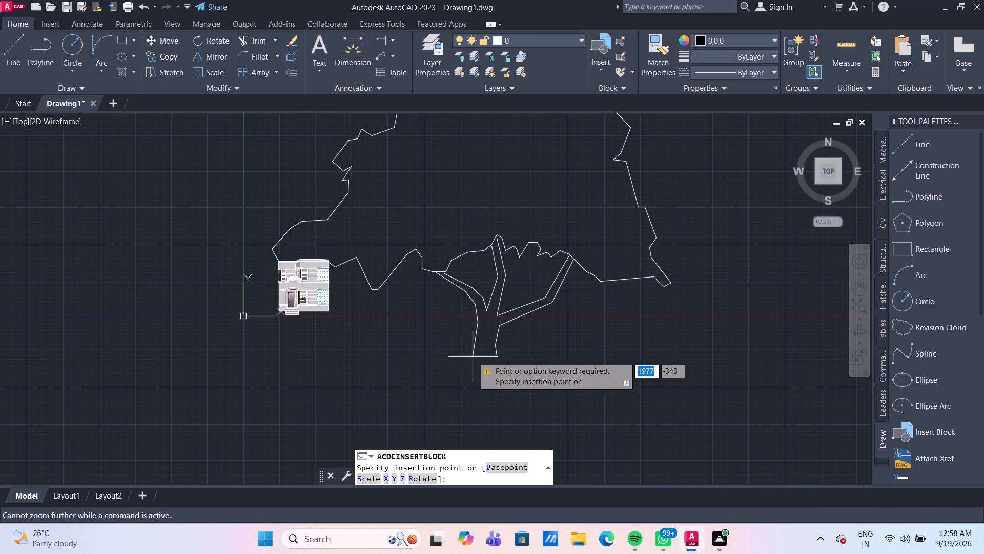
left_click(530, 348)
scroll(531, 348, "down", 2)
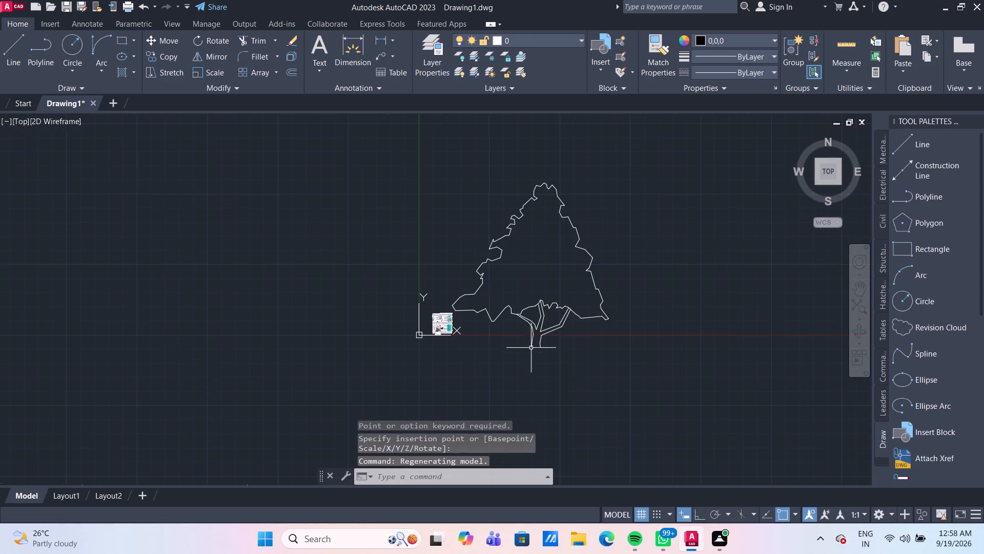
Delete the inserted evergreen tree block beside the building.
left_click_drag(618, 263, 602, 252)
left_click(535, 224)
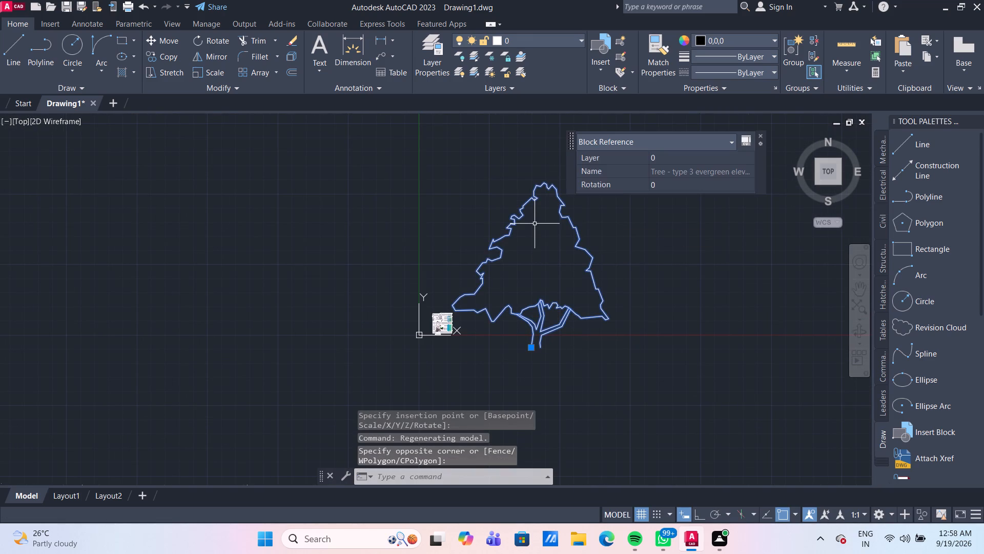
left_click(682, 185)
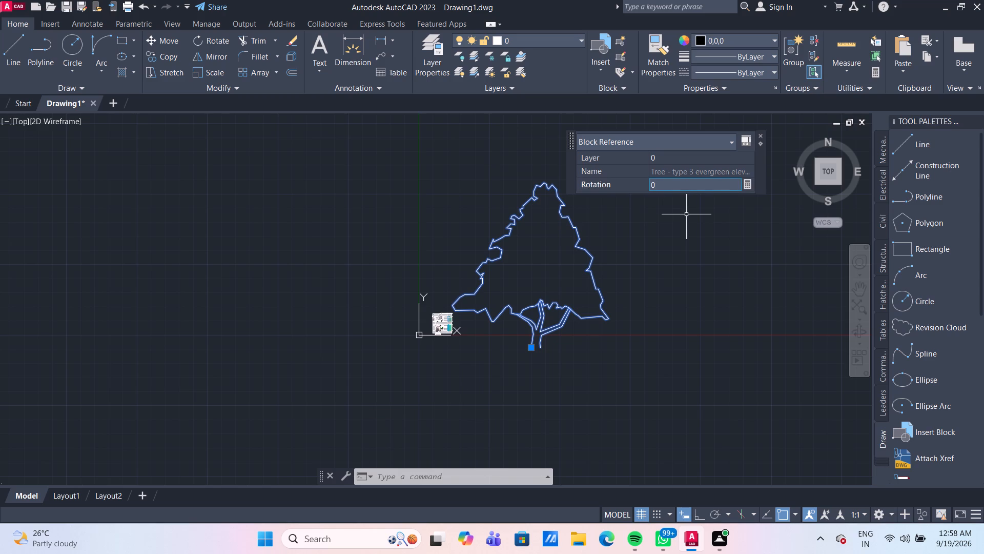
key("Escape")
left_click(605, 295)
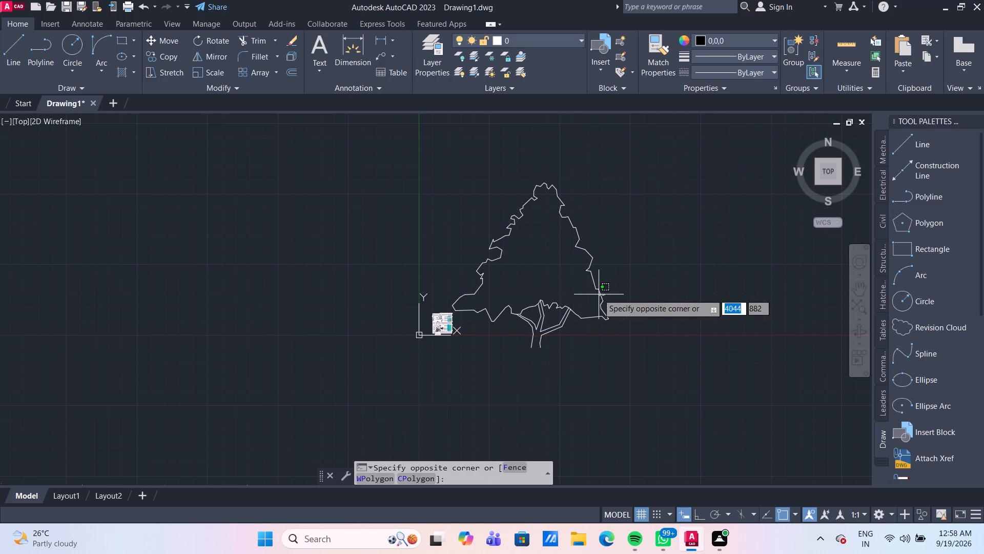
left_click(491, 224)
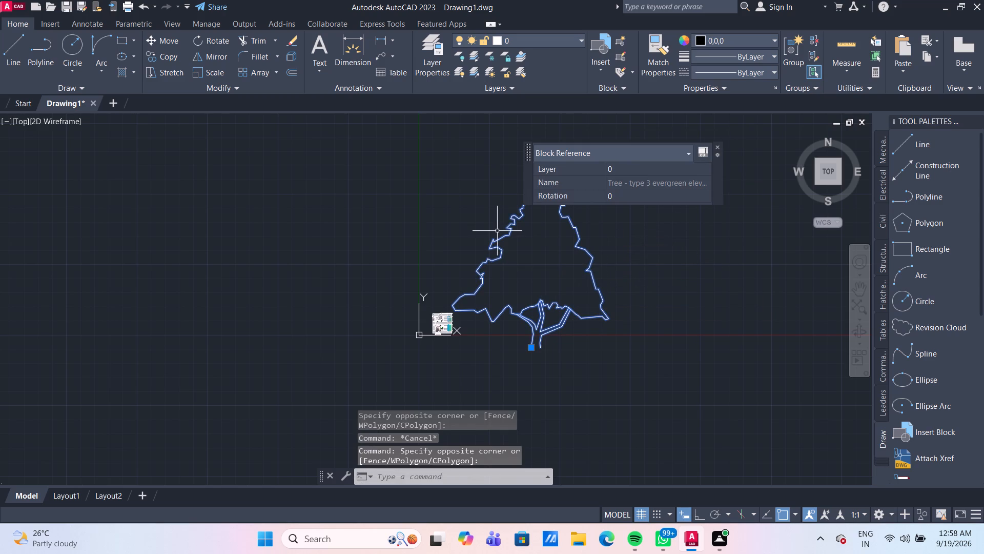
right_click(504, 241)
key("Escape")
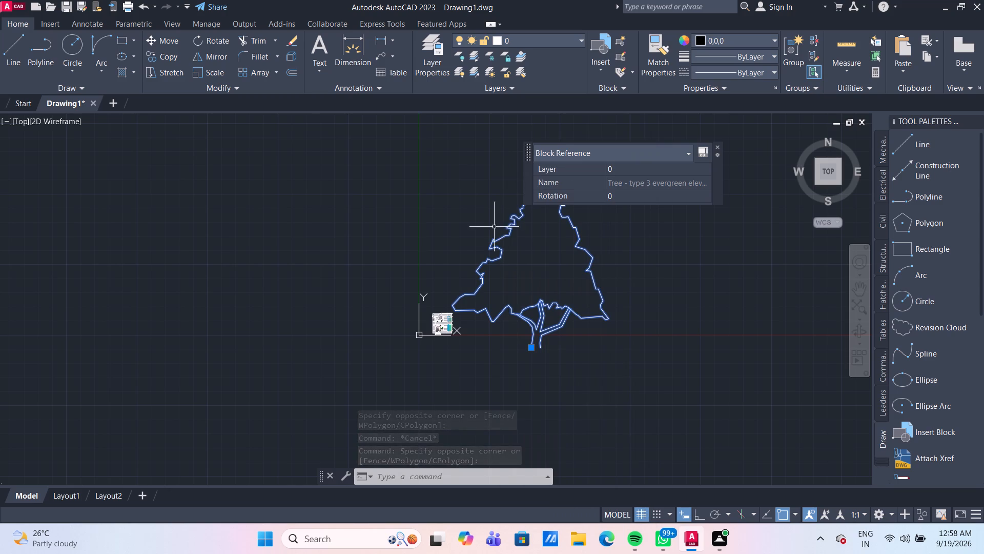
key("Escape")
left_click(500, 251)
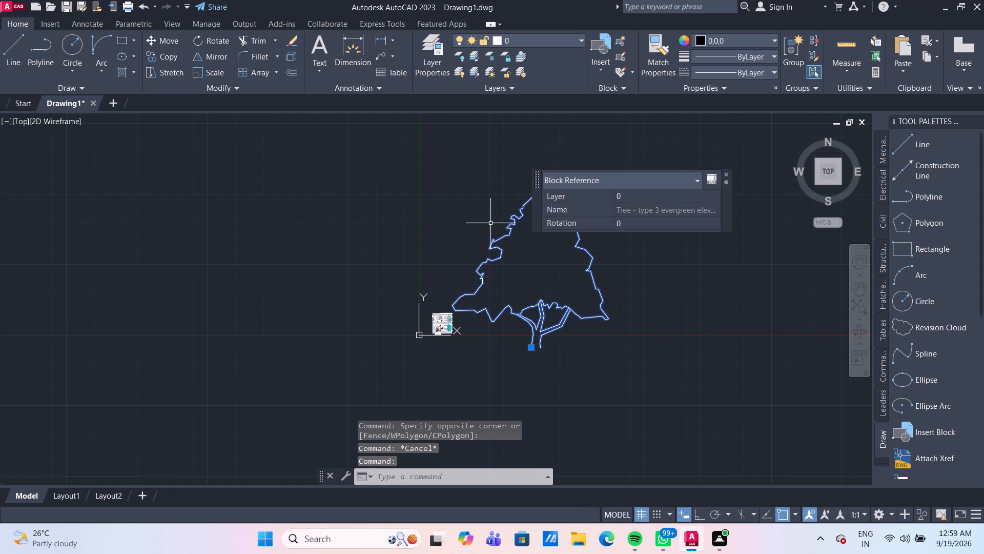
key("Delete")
Move the entire building elevation, including all its hatches, straight up by about 166 units.
scroll(490, 258, "down", 2)
scroll(474, 330, "up", 1)
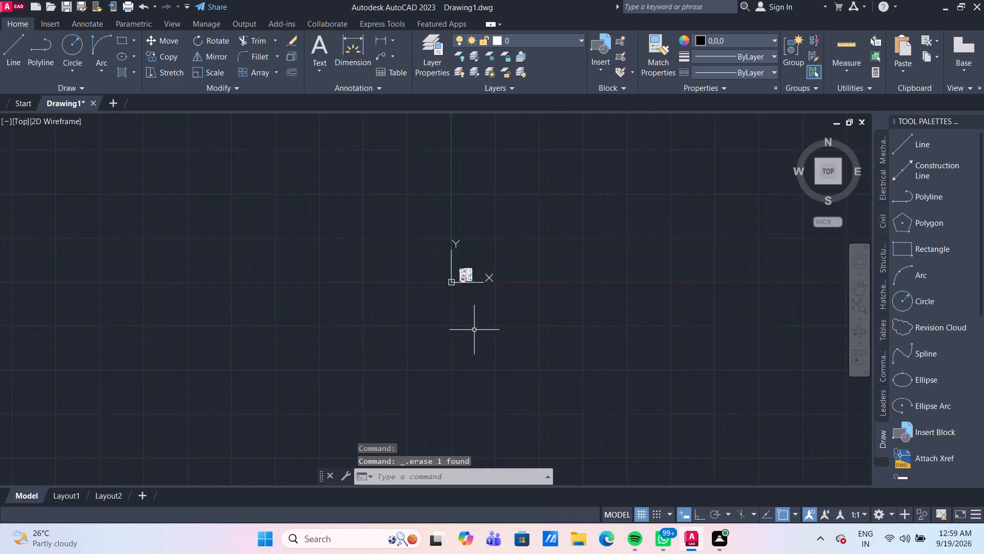
scroll(474, 326, "up", 3)
scroll(485, 230, "up", 2)
middle_click_drag(473, 213, 475, 216)
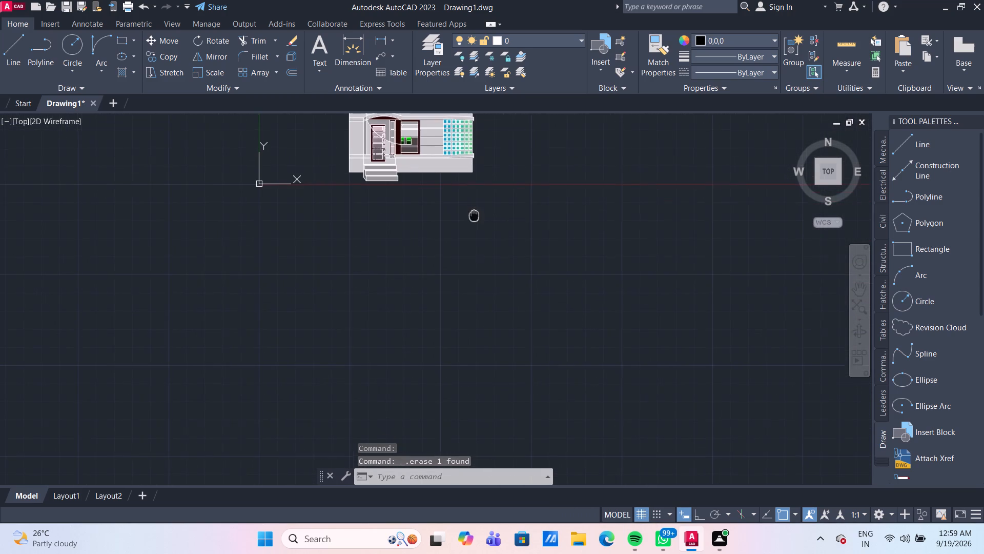
middle_click_drag(475, 216, 493, 312)
middle_click_drag(493, 321, 498, 371)
scroll(501, 362, "up", 1)
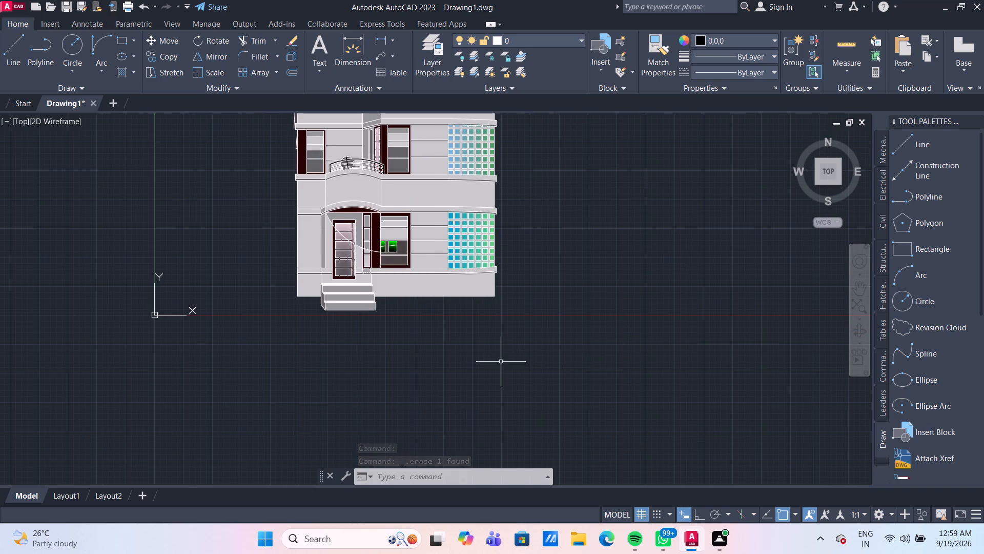
middle_click_drag(501, 362, 519, 398)
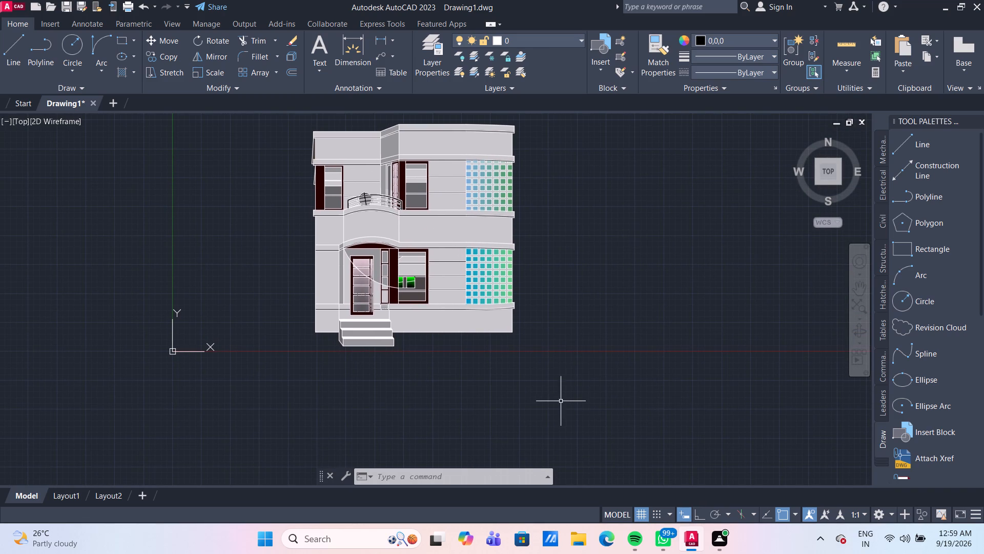
left_click(563, 401)
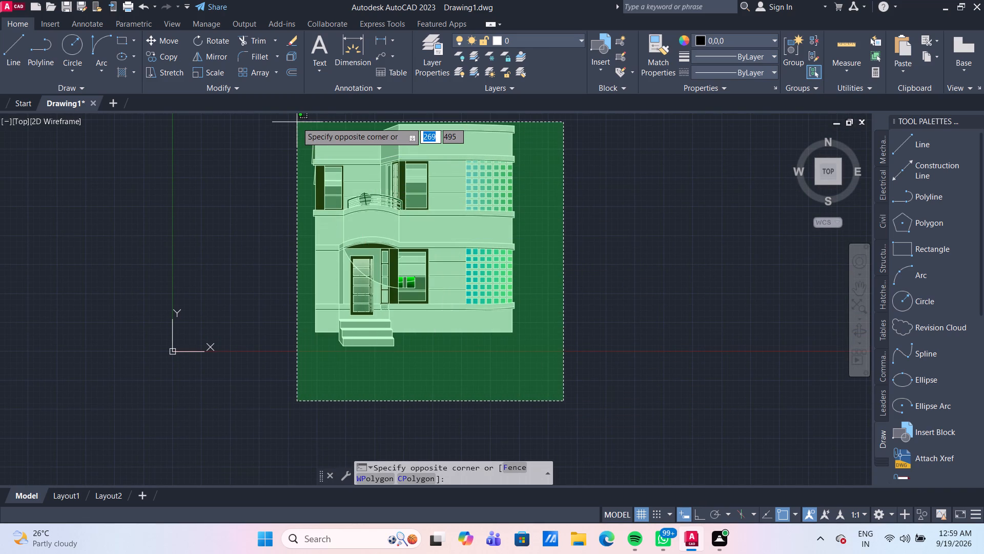
middle_click_drag(297, 122, 292, 188)
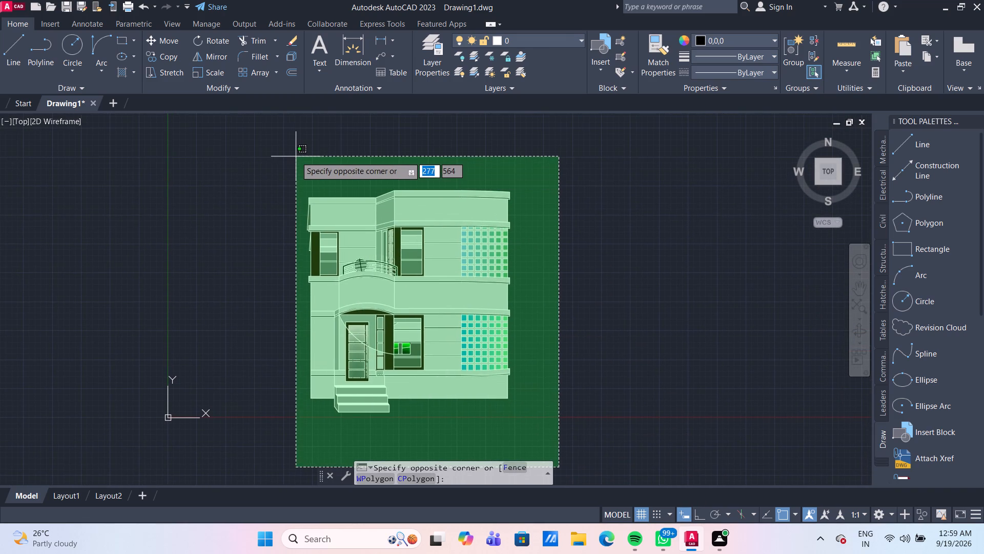
left_click(291, 156)
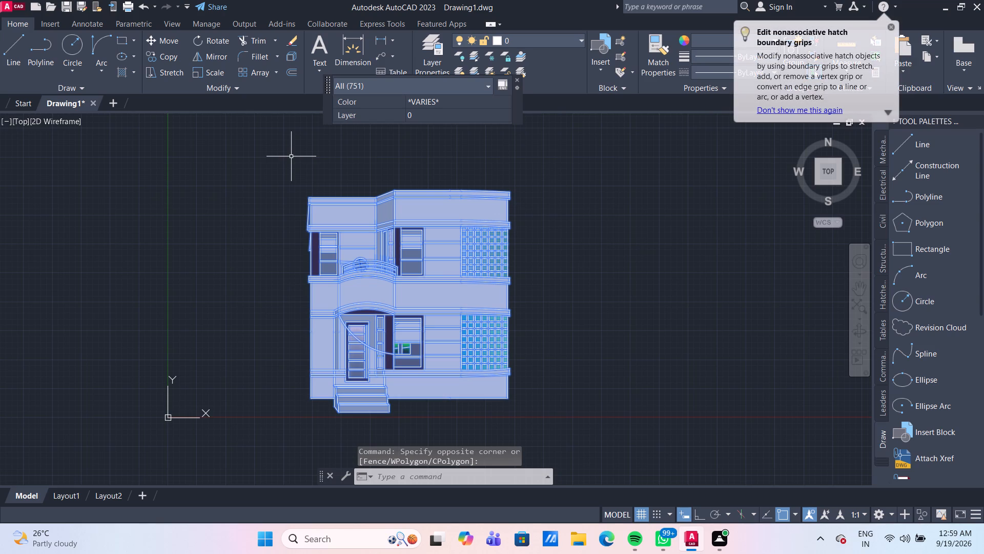
key("m")
key("Return")
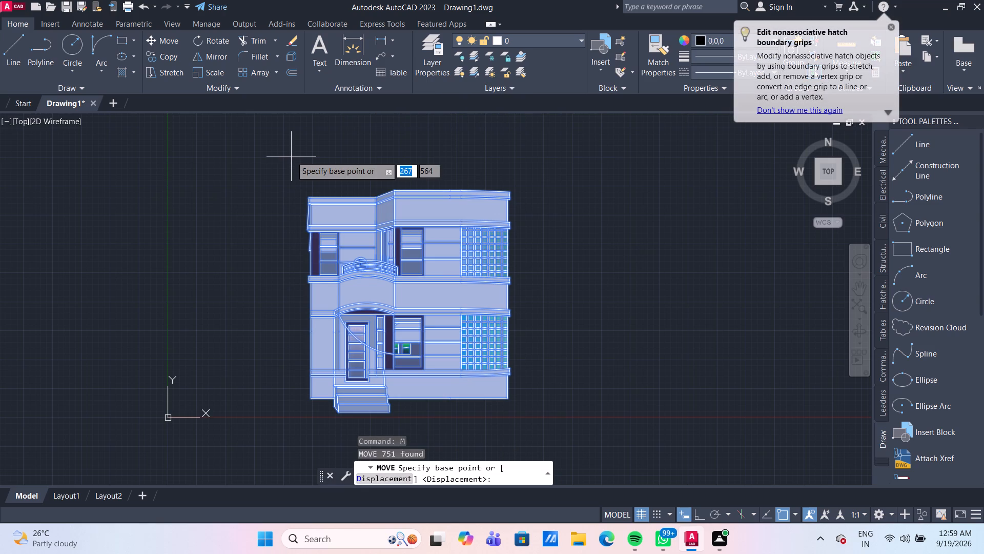
left_click_drag(367, 202, 373, 190)
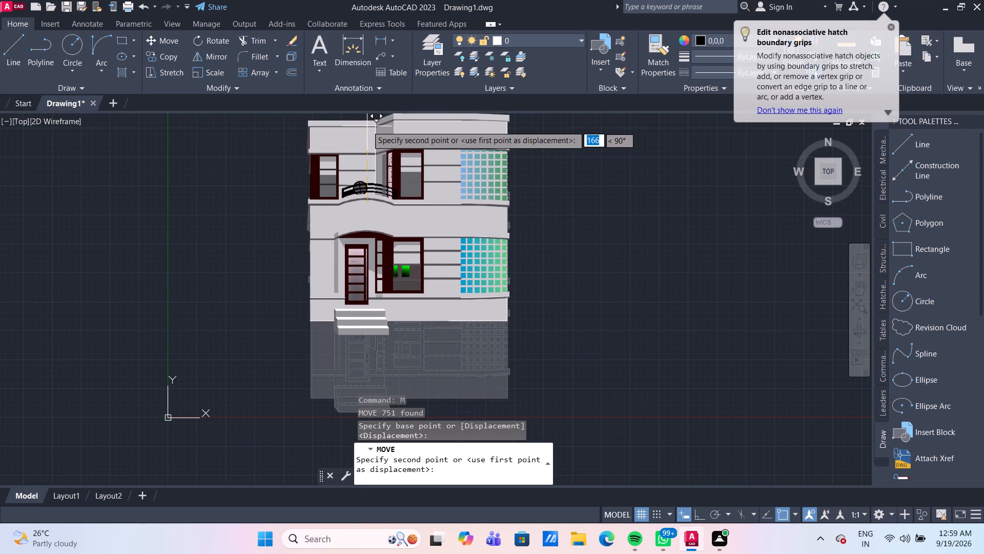
left_click(366, 124)
Inspect the moved elevation's ground-floor door, window and glazed grid, and its overall appearance.
middle_click_drag(548, 228, 552, 232)
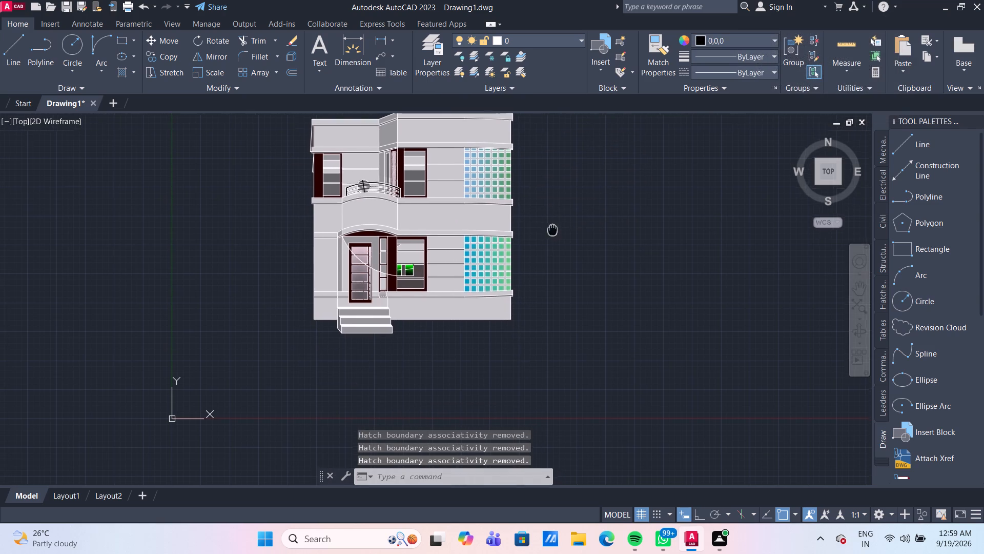
middle_click_drag(552, 232, 544, 270)
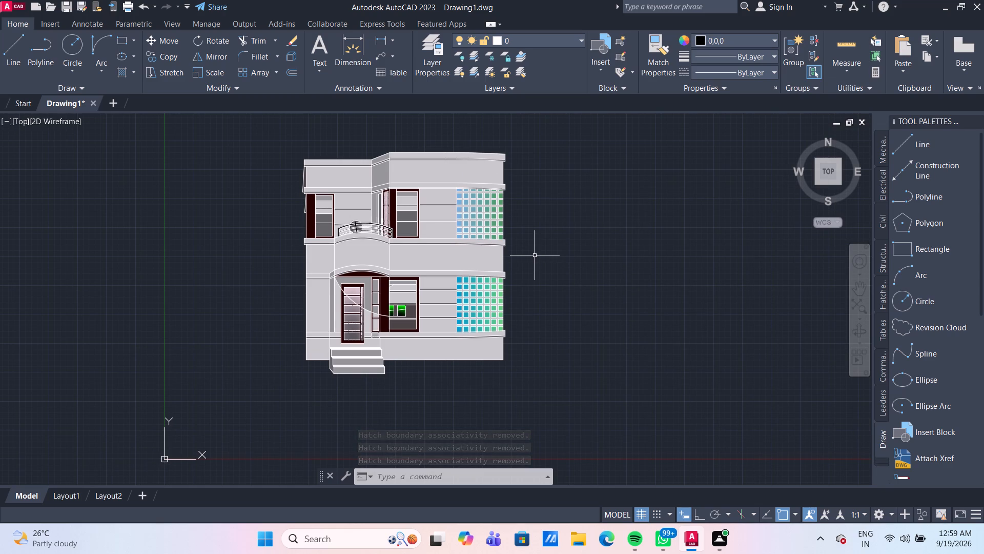
scroll(400, 316, "up", 4)
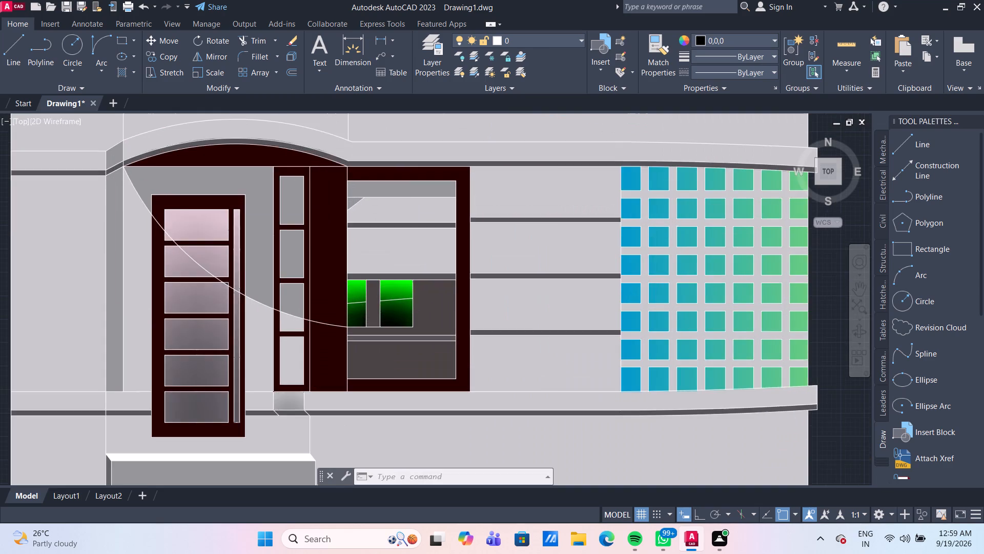
scroll(404, 308, "down", 5)
scroll(500, 291, "up", 1)
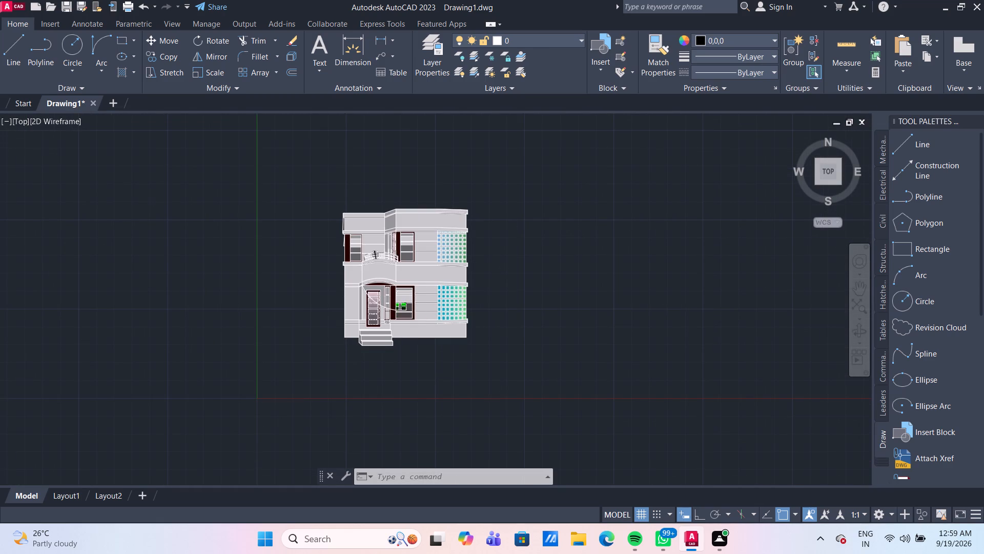
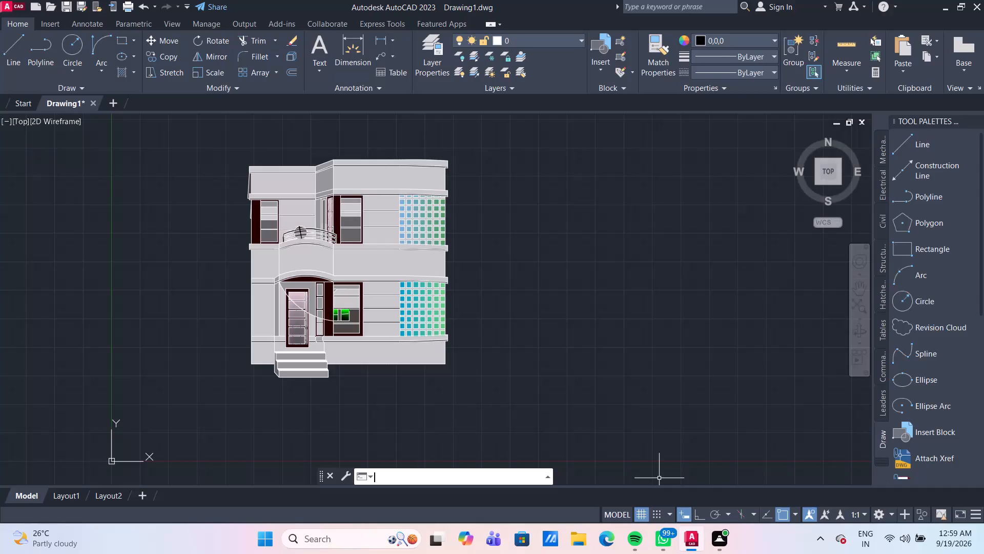
Turn off command log file recording with LOGFILEOFF.
type("log")
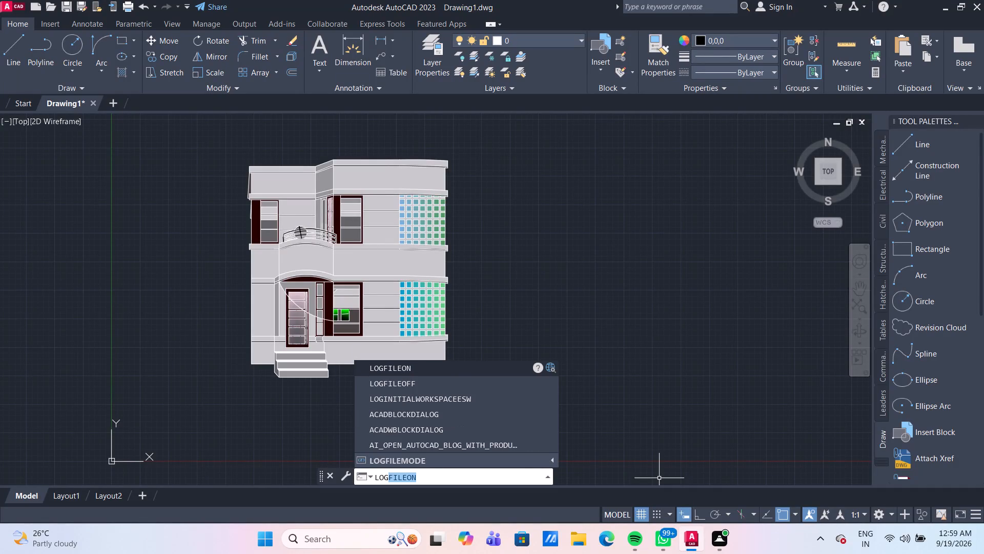
left_click(487, 389)
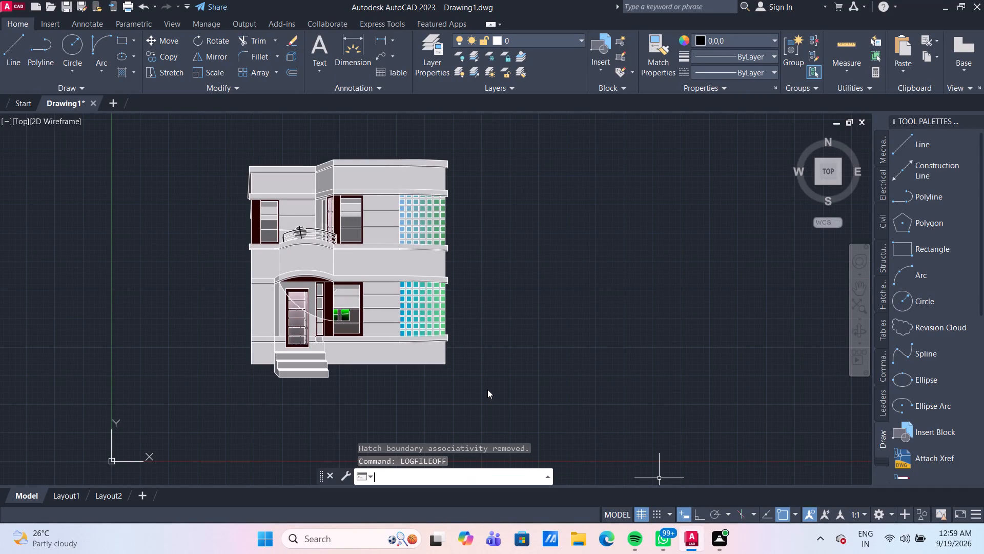
Start a plot using the DWG To PDF.pc3 plotter and ISO A4 (297.00 x 210.00 MM) paper.
left_click(442, 479)
type("plot")
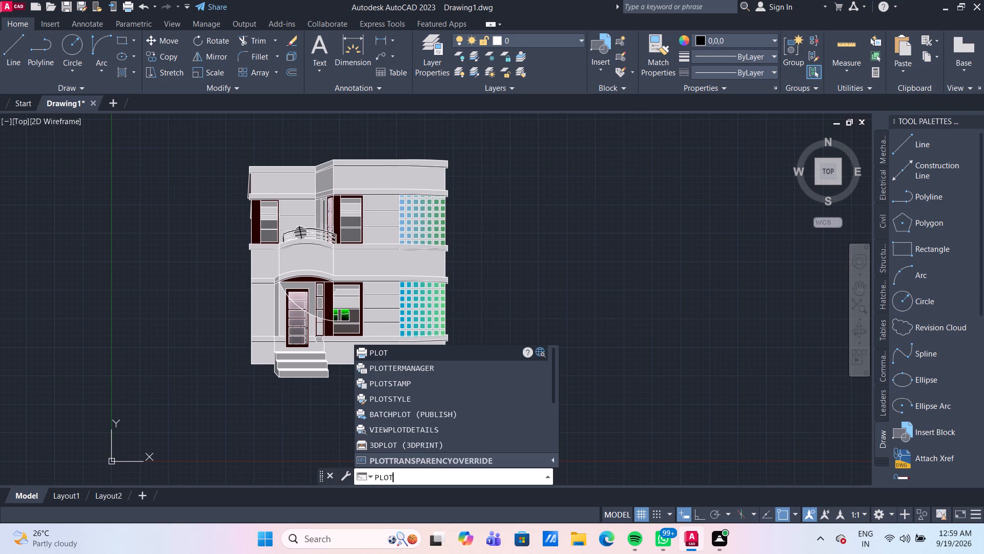
key("Return")
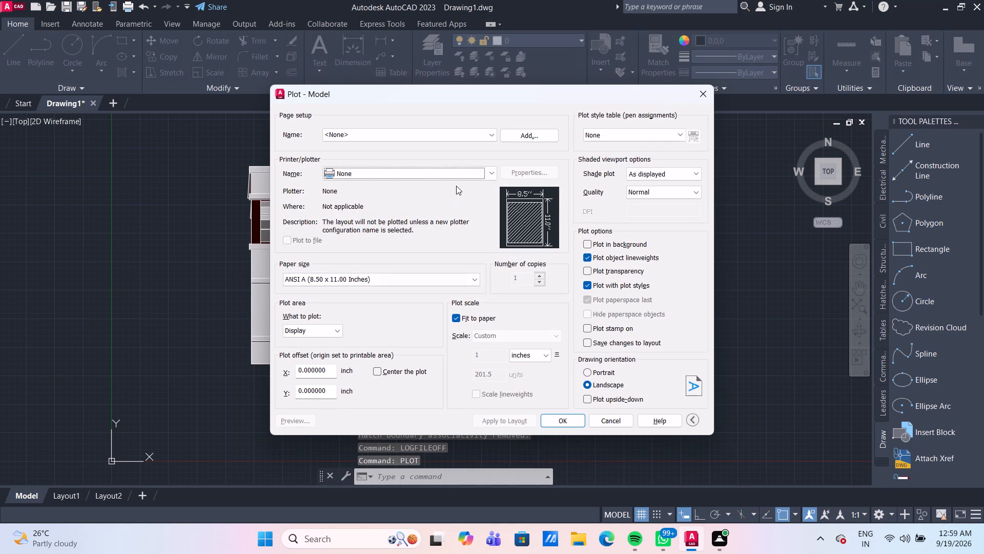
left_click(461, 170)
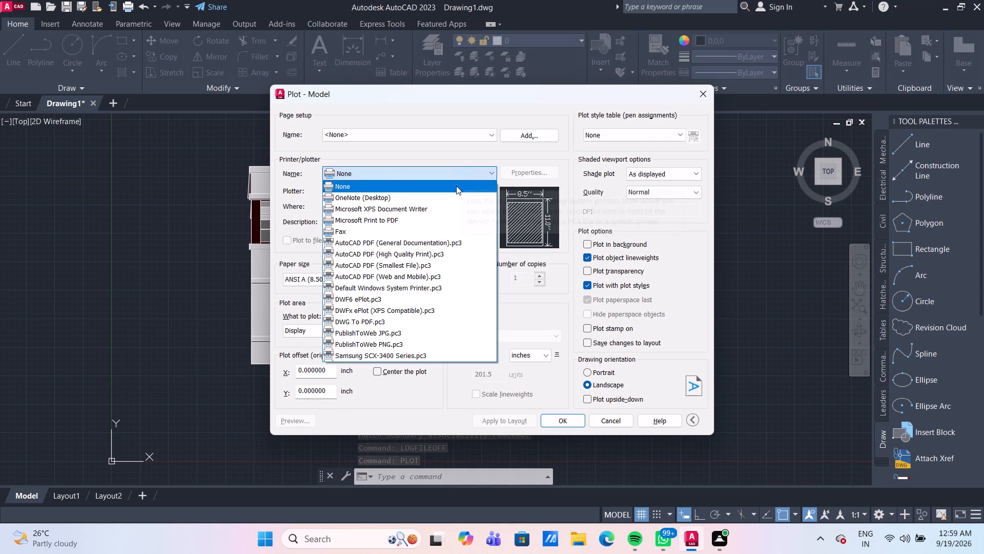
left_click(422, 320)
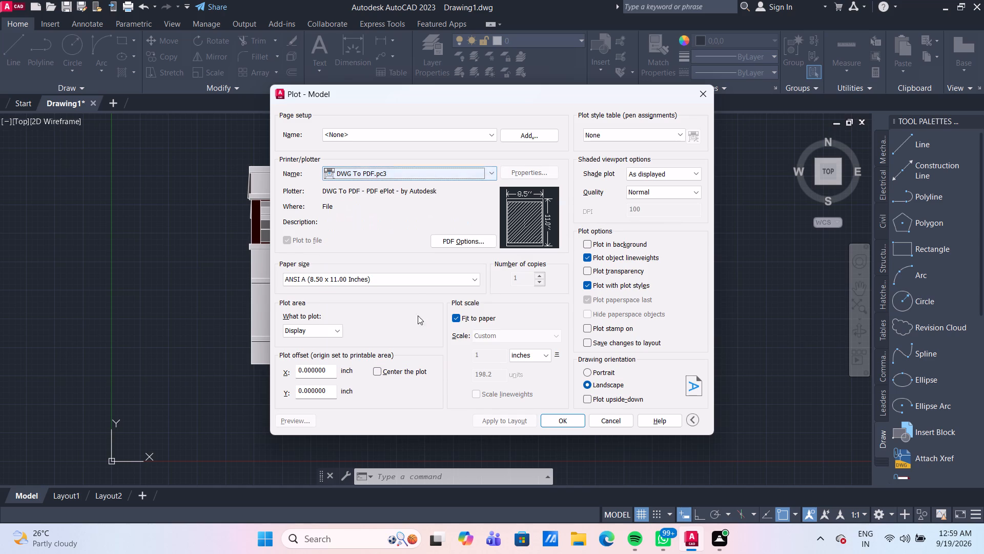
left_click(412, 281)
scroll(403, 306, "down", 3)
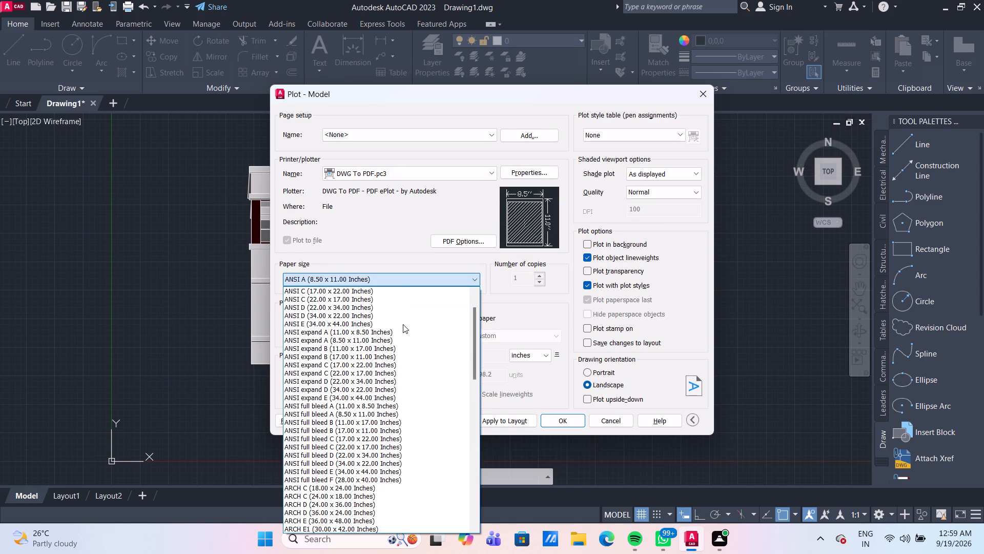
scroll(402, 342, "down", 12)
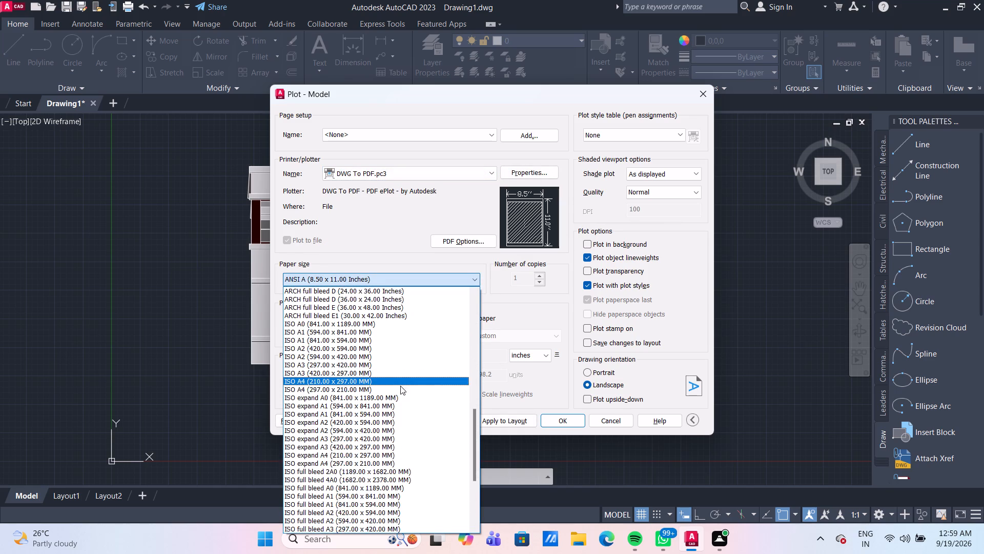
scroll(400, 386, "down", 1)
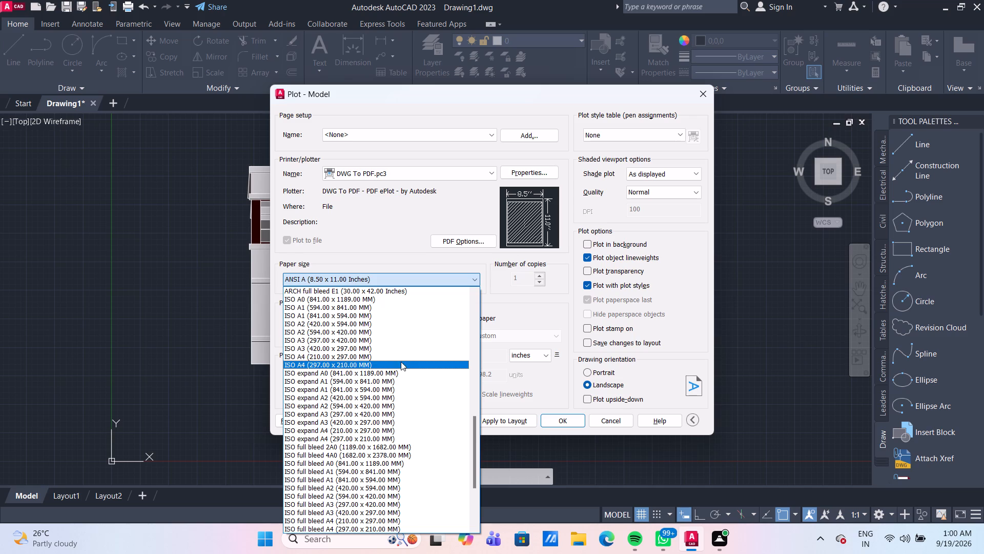
left_click(401, 367)
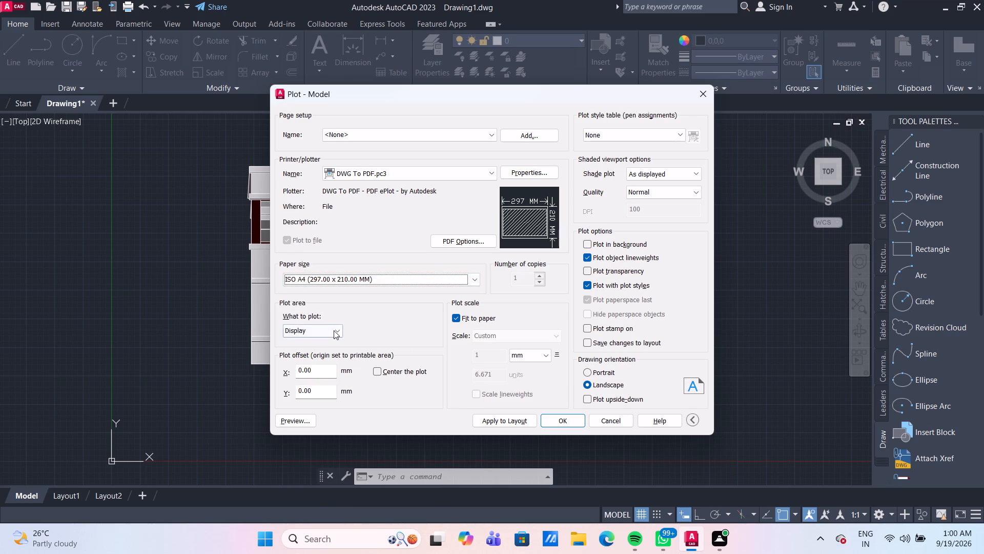
Set the plot area to a window around the entire building elevation and center the plot on the paper.
left_click(334, 330)
left_click(330, 368)
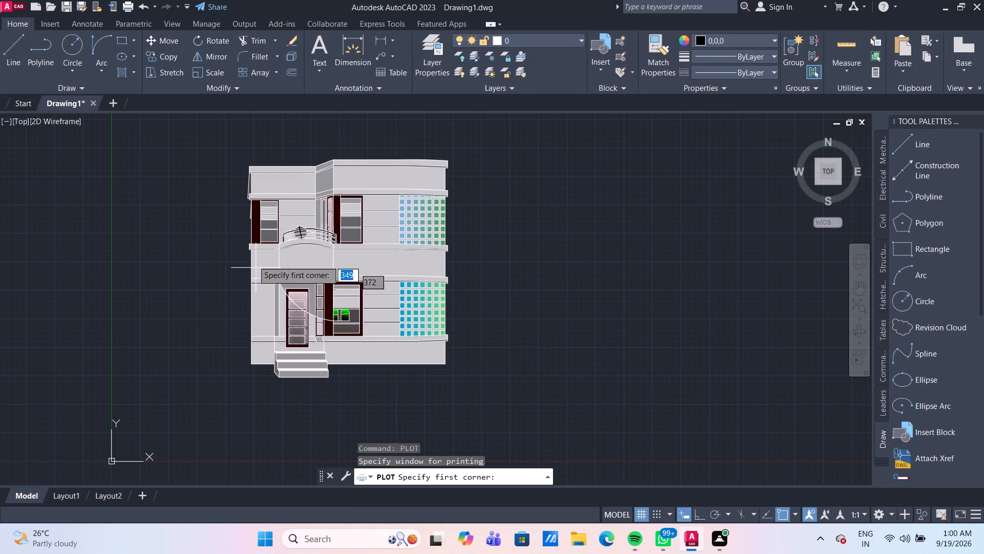
scroll(212, 132, "down", 1)
middle_click_drag(212, 132, 222, 183)
scroll(222, 183, "up", 1)
middle_click_drag(222, 183, 223, 168)
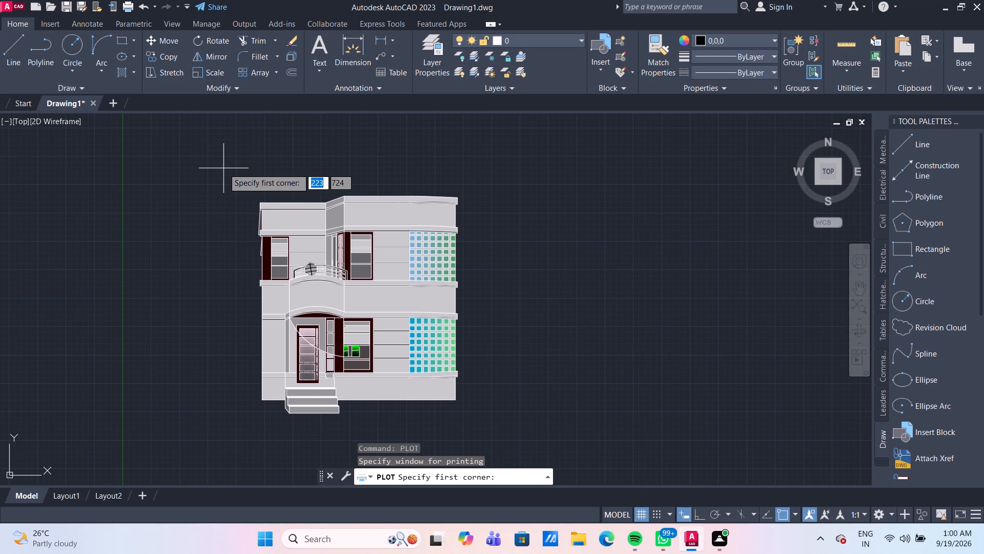
left_click(241, 175)
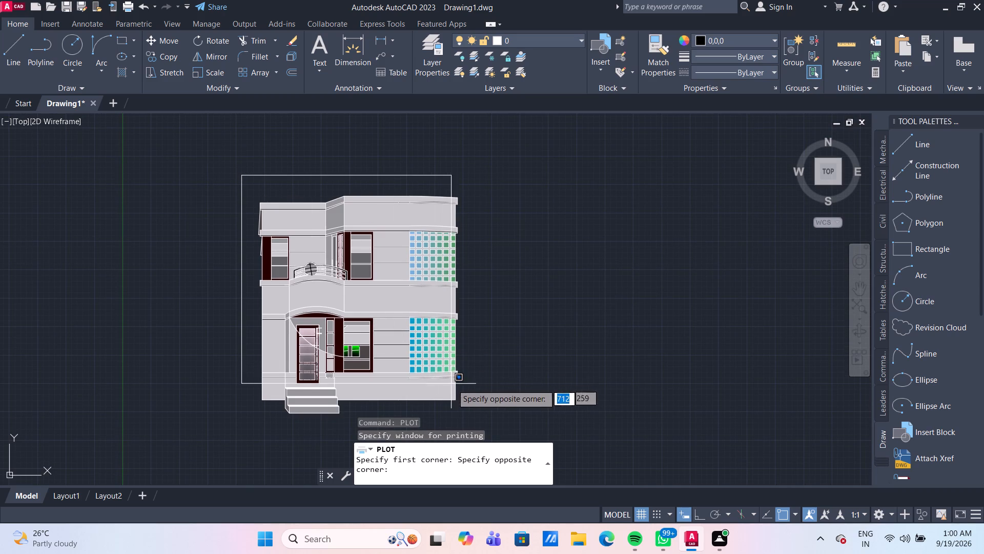
left_click(479, 421)
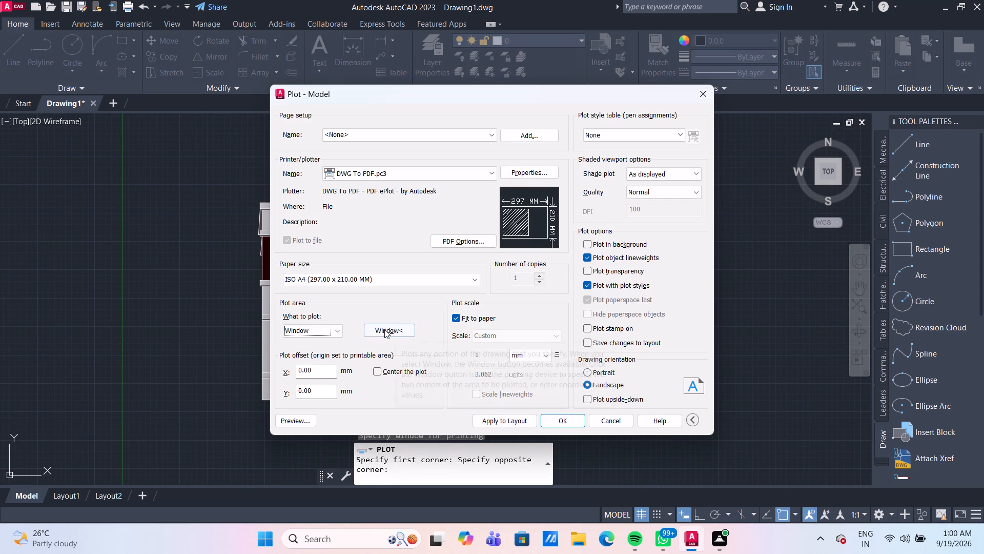
left_click(380, 372)
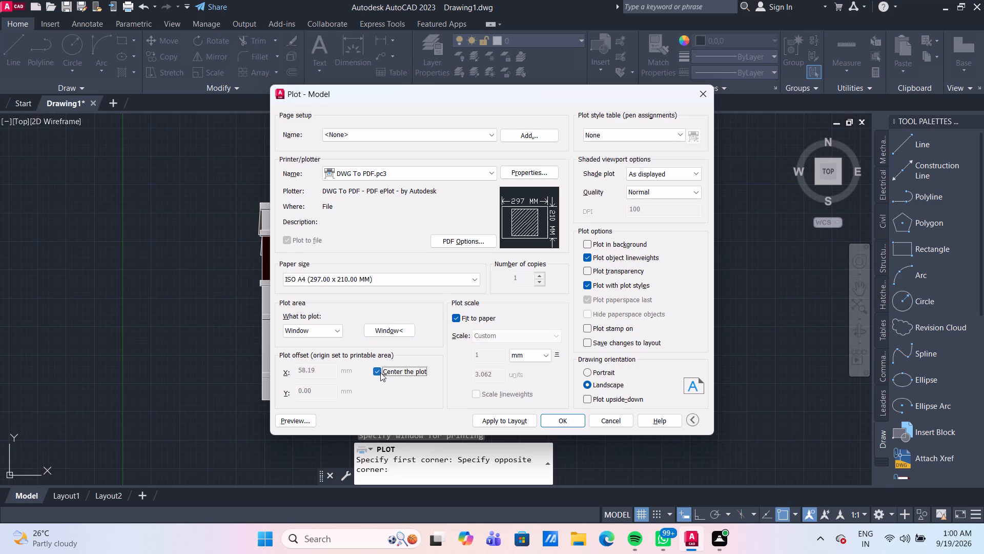
Accept the plot settings and choose the Desktop's CDA PDF folder as the PDF's destination.
left_click(568, 423)
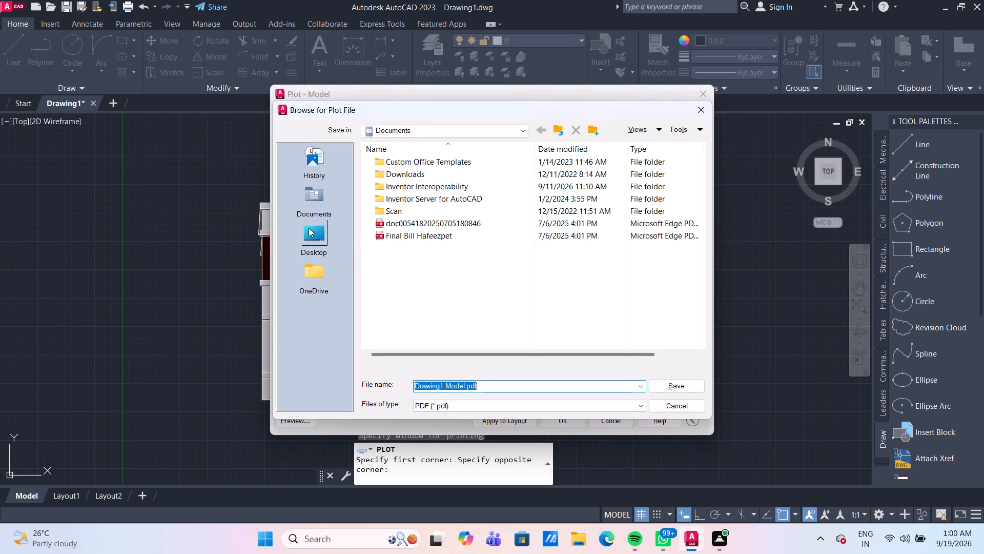
left_click(311, 231)
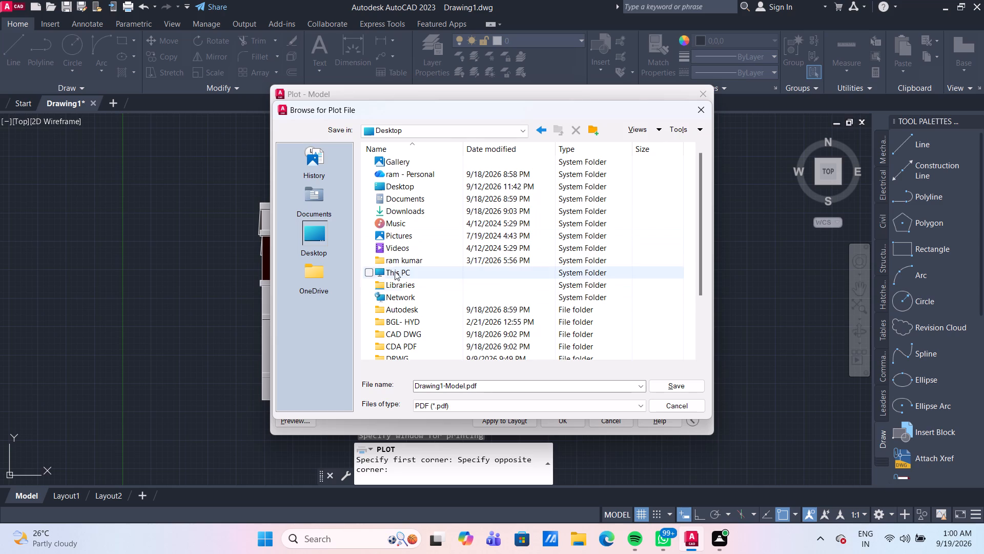
scroll(432, 272, "down", 2)
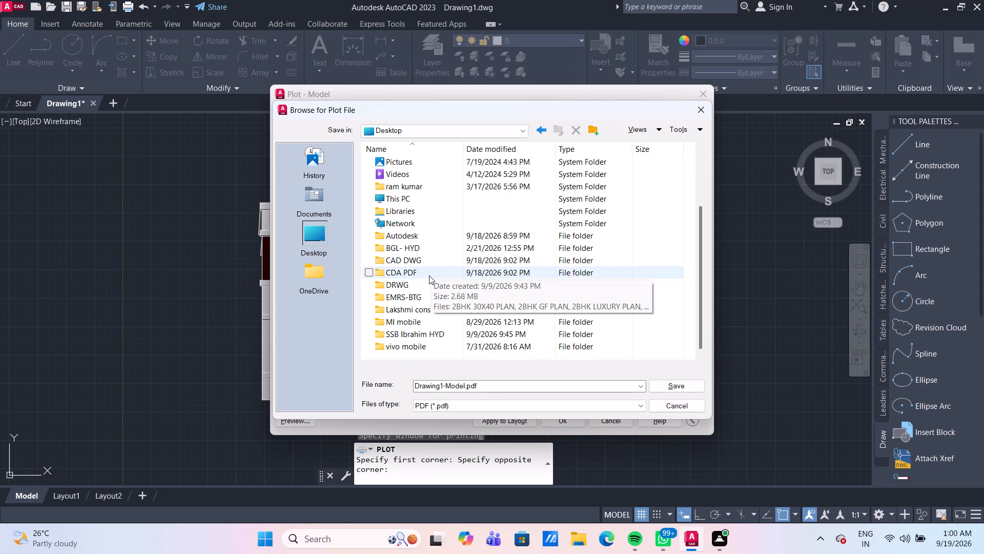
left_click(429, 275)
double_click(429, 275)
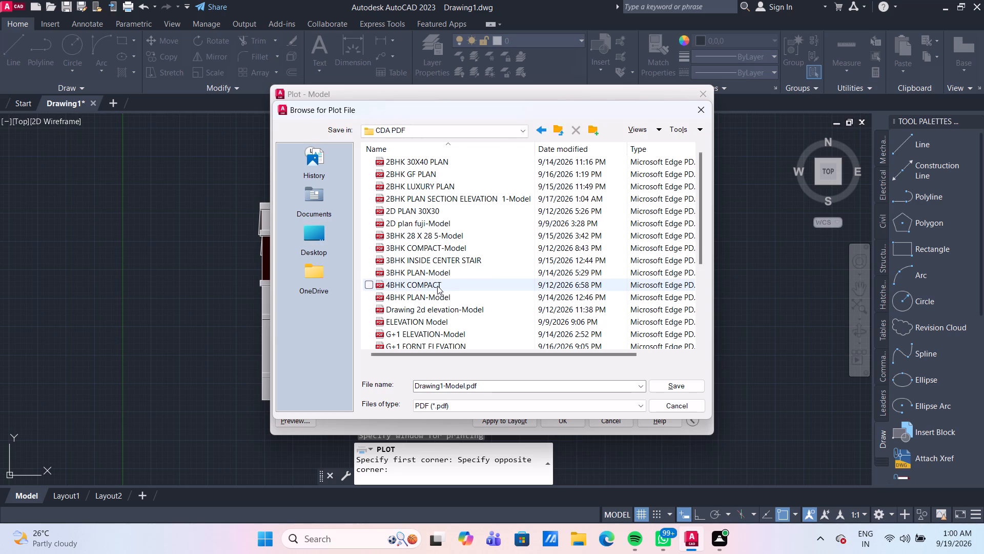
Name the plot file TWO STOREY DESIGN and save it as a PDF.
left_click(485, 386)
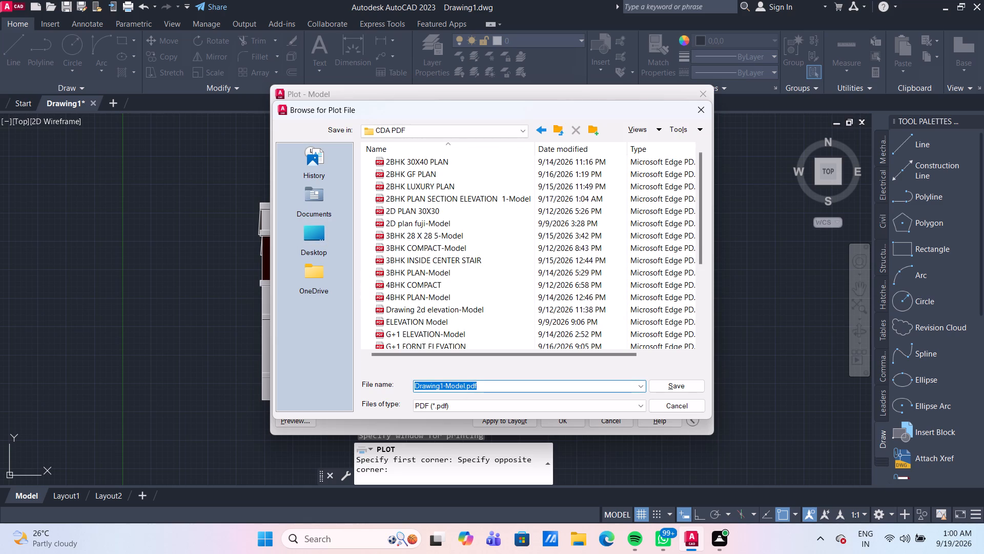
key("t")
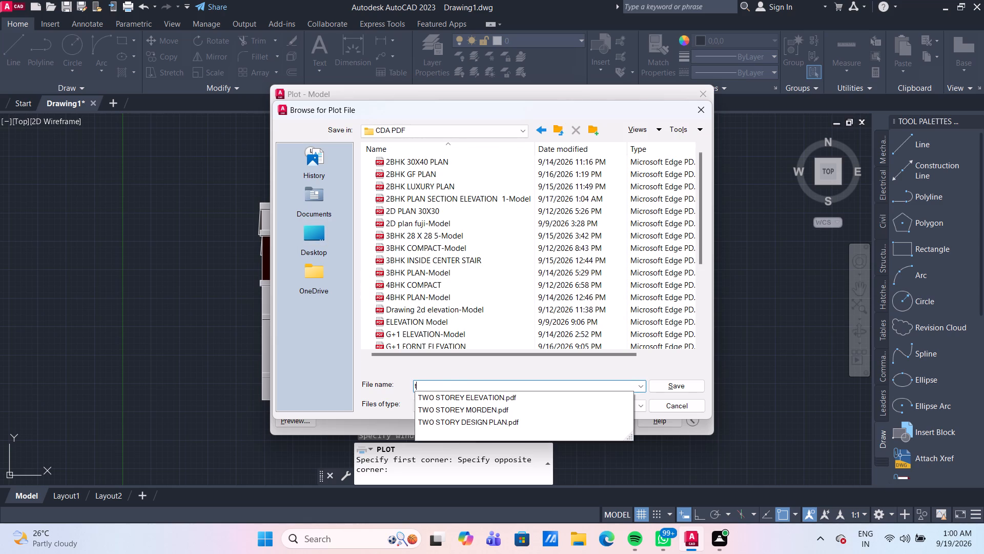
key("BackSpace")
type("TWO")
key("space")
type("STORET")
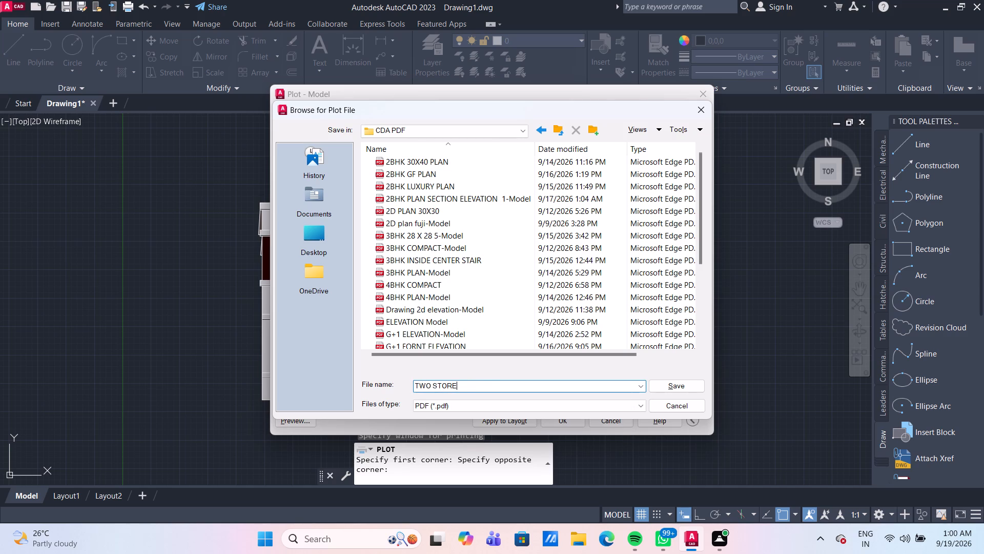
key("BackSpace")
type("Y")
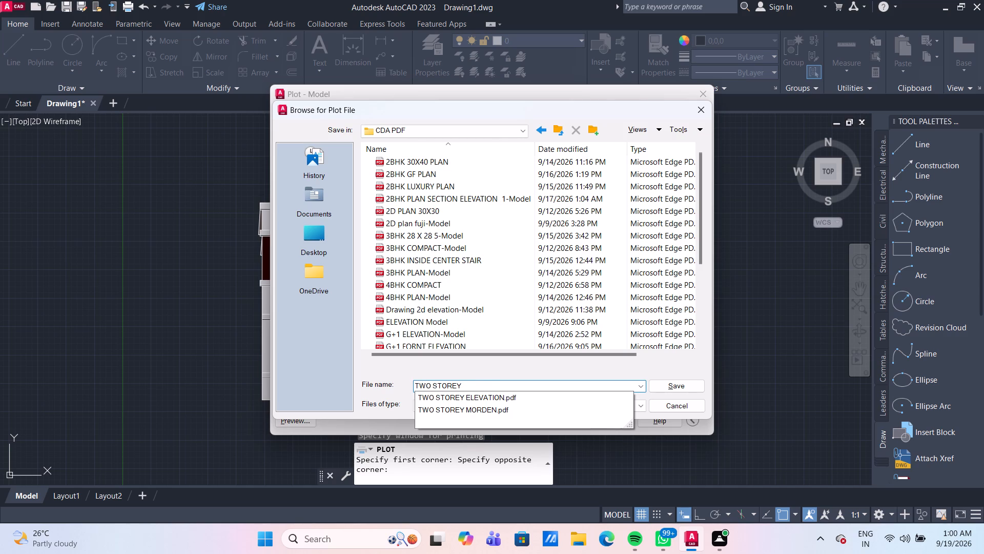
key("space")
type("MODEL")
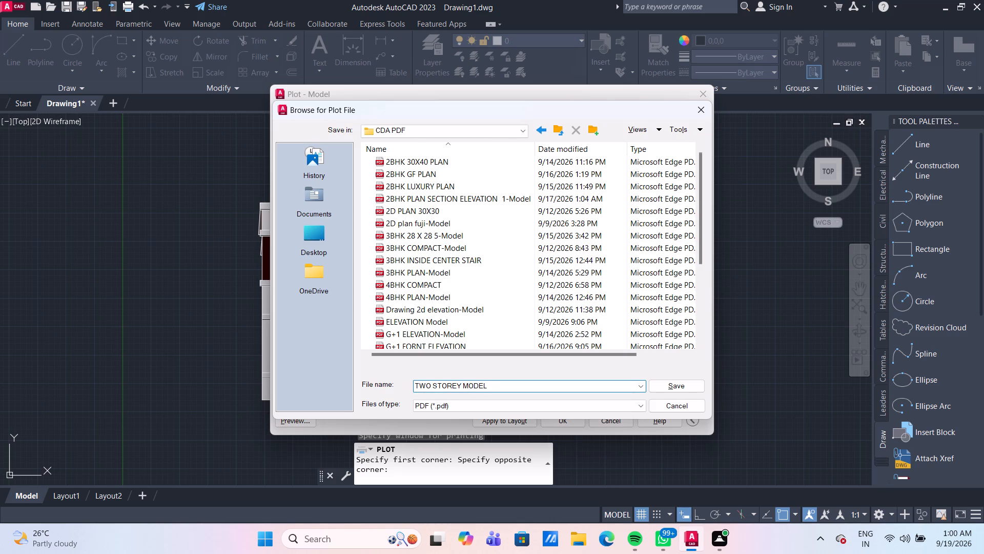
key("BackSpace")
key("BackSpace")
key("BackSpace")
key("BackSpace")
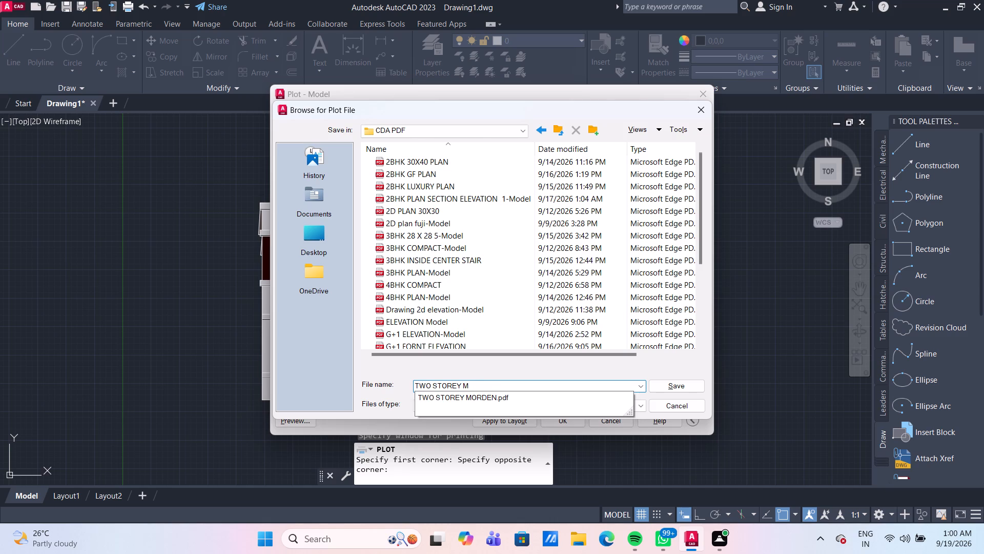
key("BackSpace")
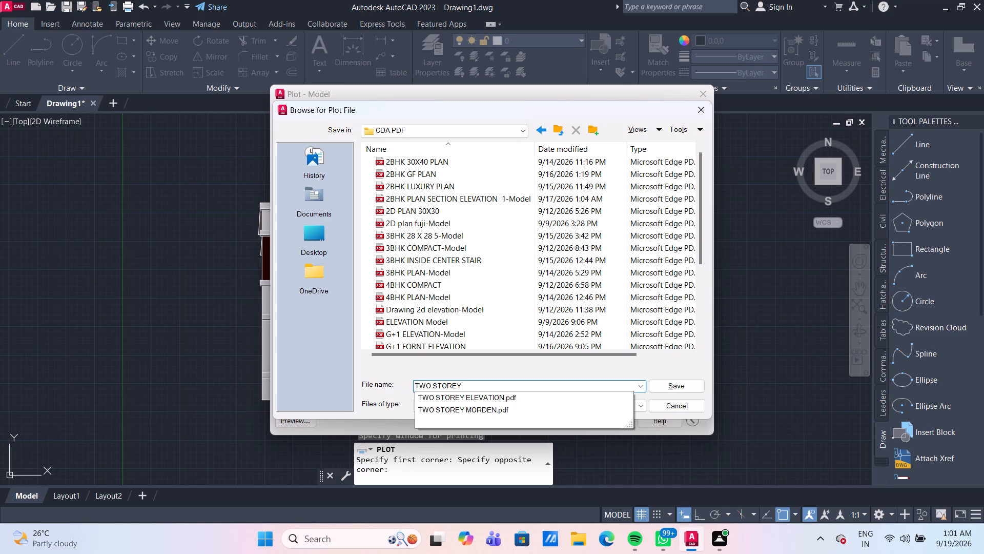
type("DESIGN")
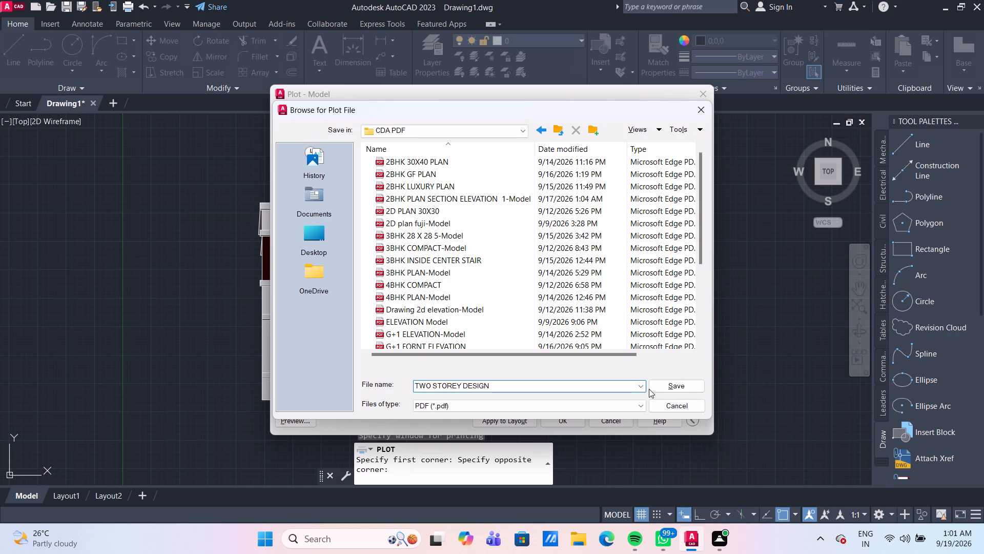
left_click(671, 386)
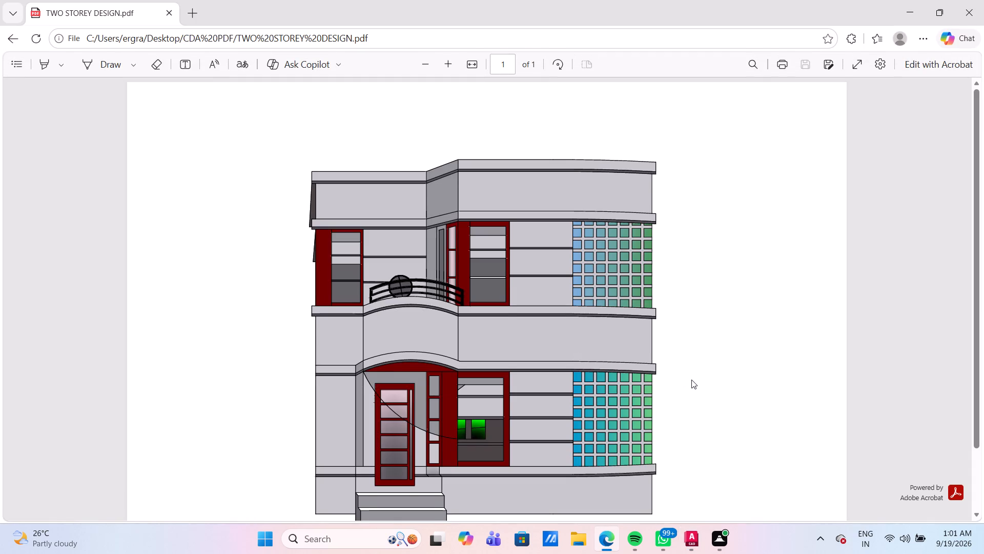
Review the plotted building elevation from roof to entrance steps in the PDF viewer, and close the viewer.
scroll(693, 382, "down", 2)
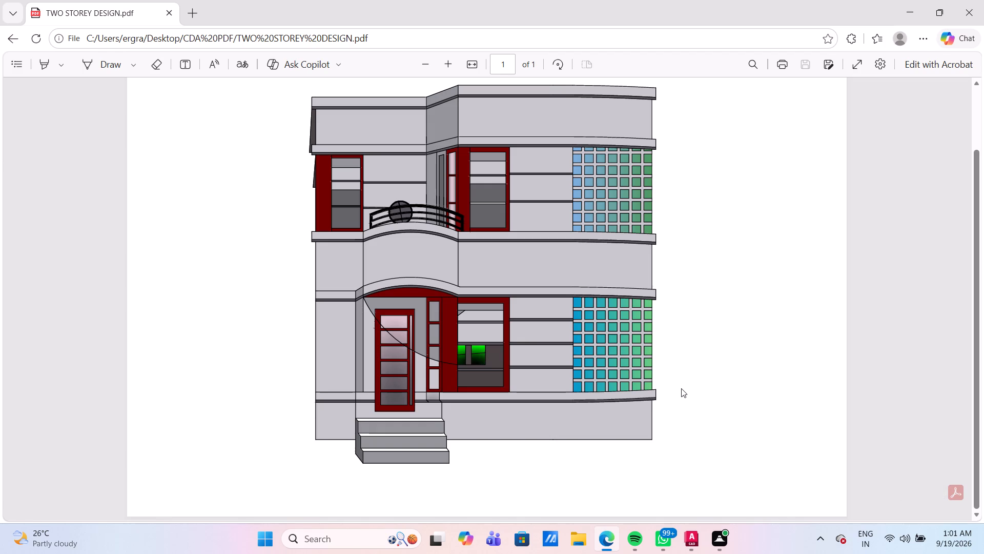
scroll(693, 370, "up", 1)
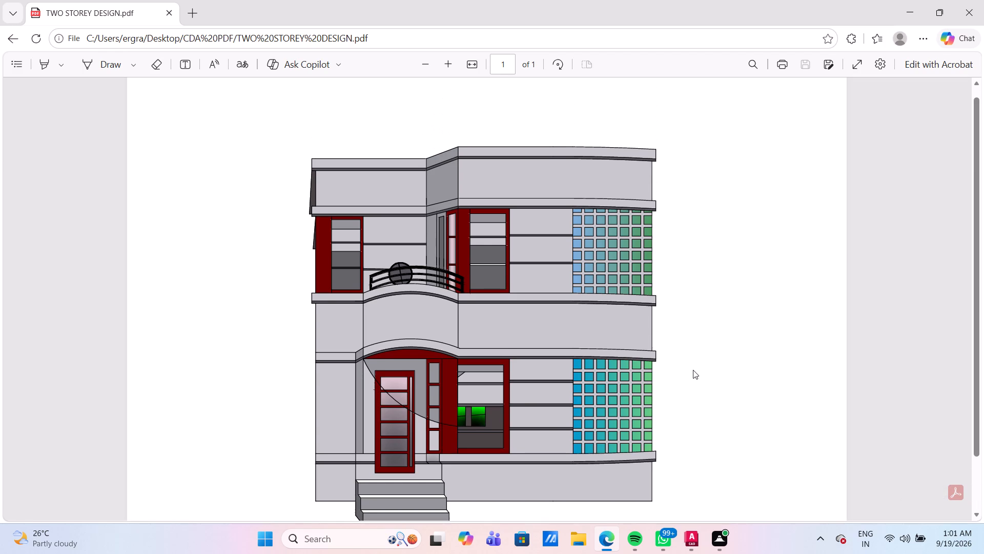
scroll(693, 370, "down", 1)
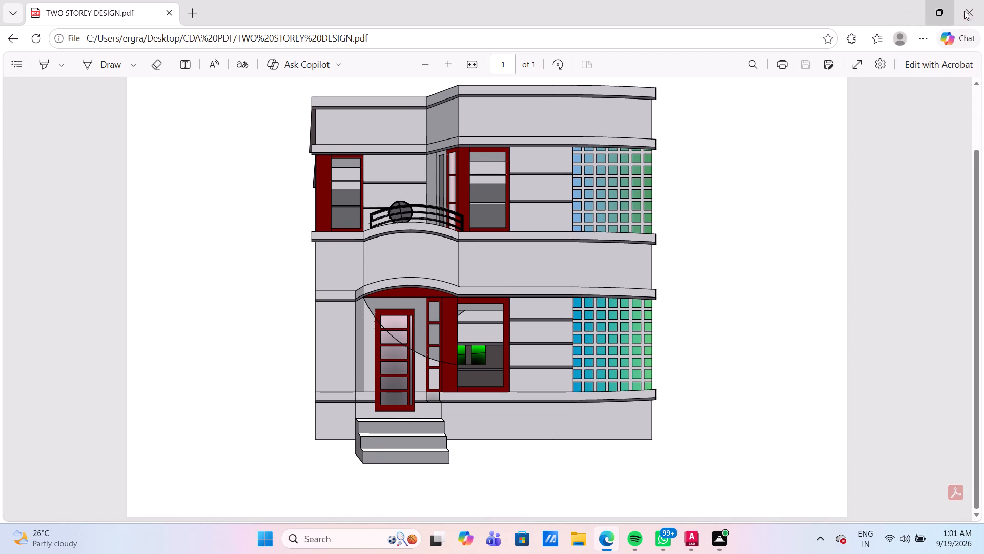
left_click(970, 10)
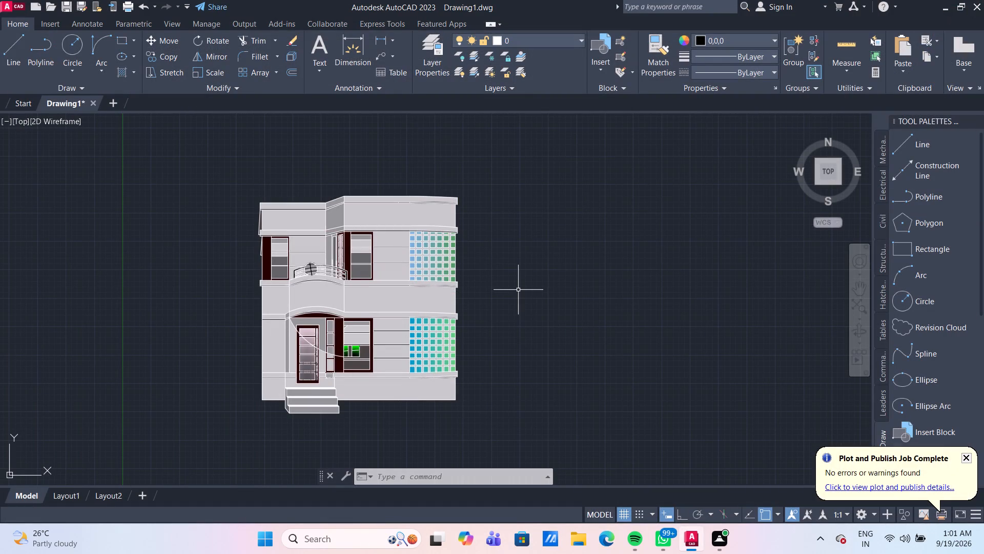
Start saving the drawing and choose the Desktop's CAD DWG folder as its location.
key("ctrl+s")
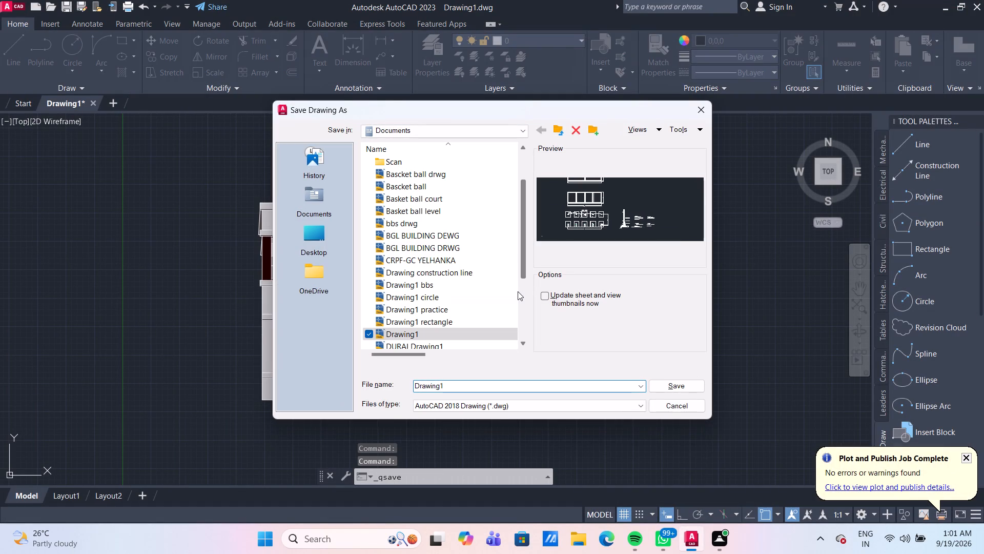
scroll(310, 238, "down", 1)
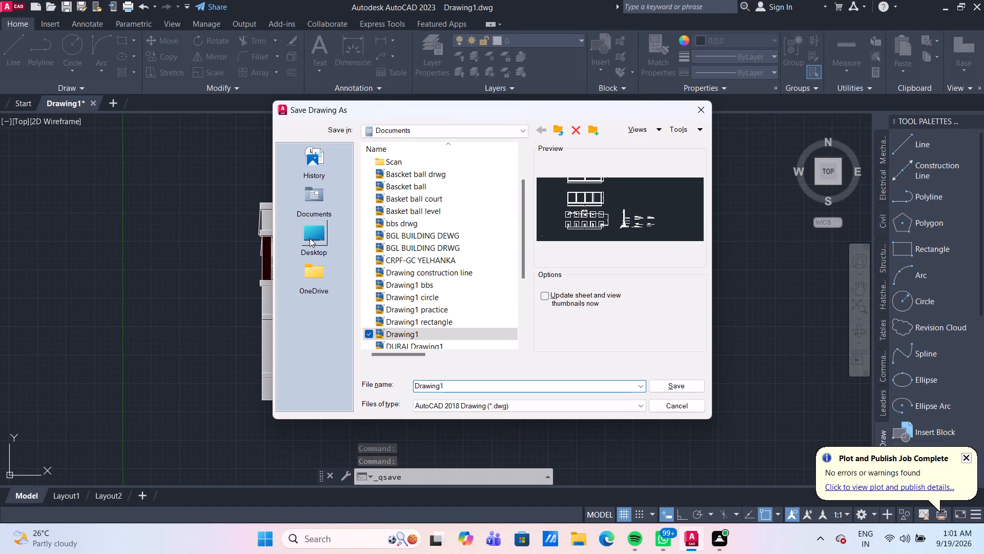
double_click(310, 238)
scroll(433, 257, "down", 3)
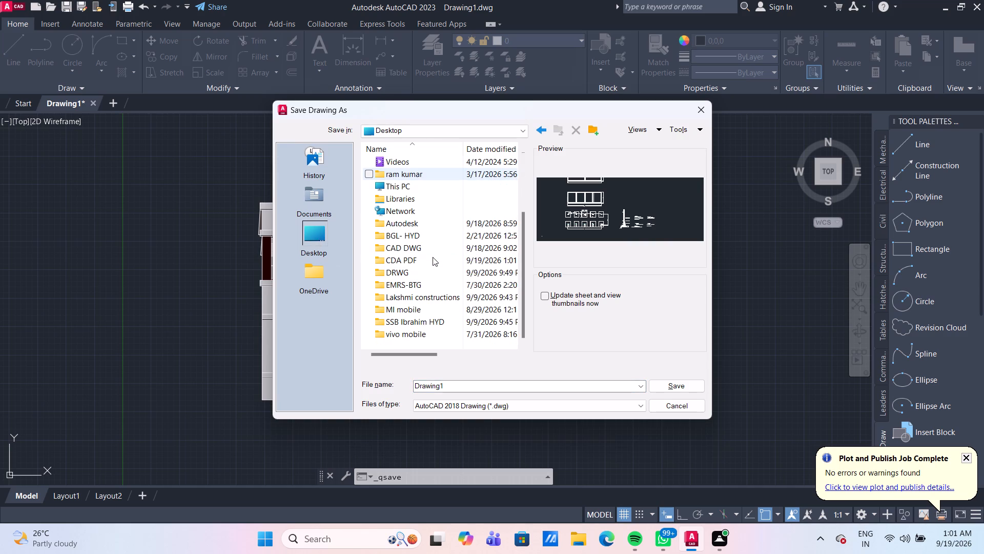
double_click(435, 248)
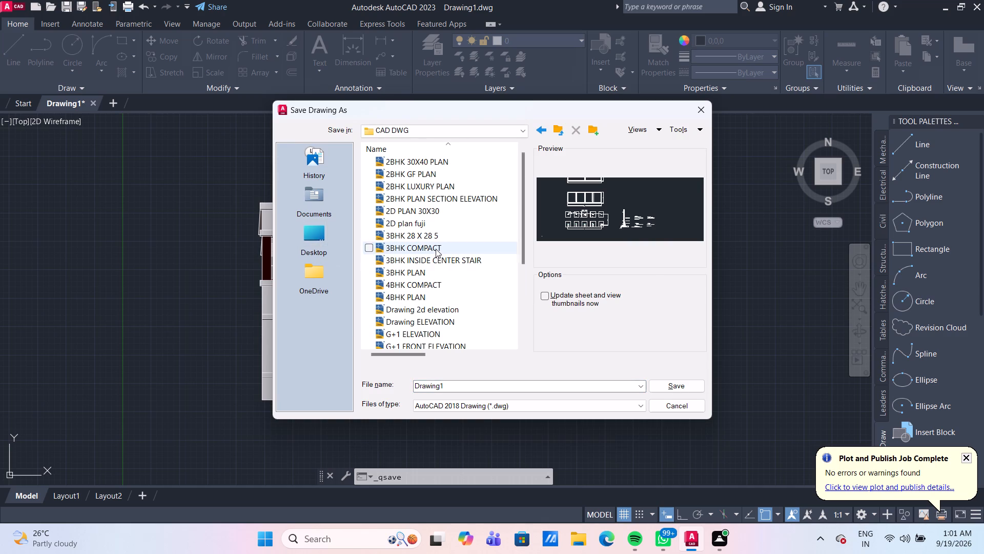
Name the drawing file TWO STOREY DESIGN and save it in the AutoCAD 2018 drawing format.
left_click(515, 386)
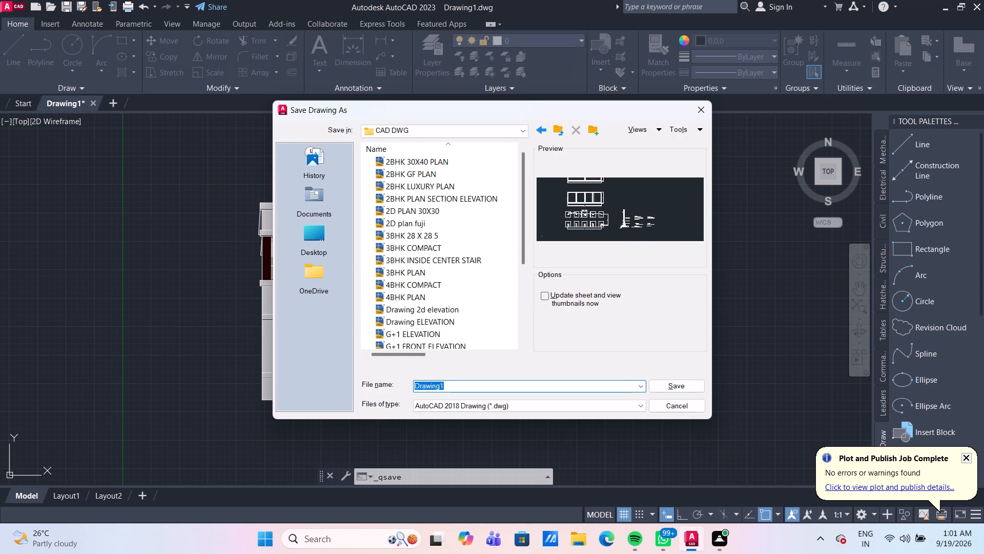
type("TWO")
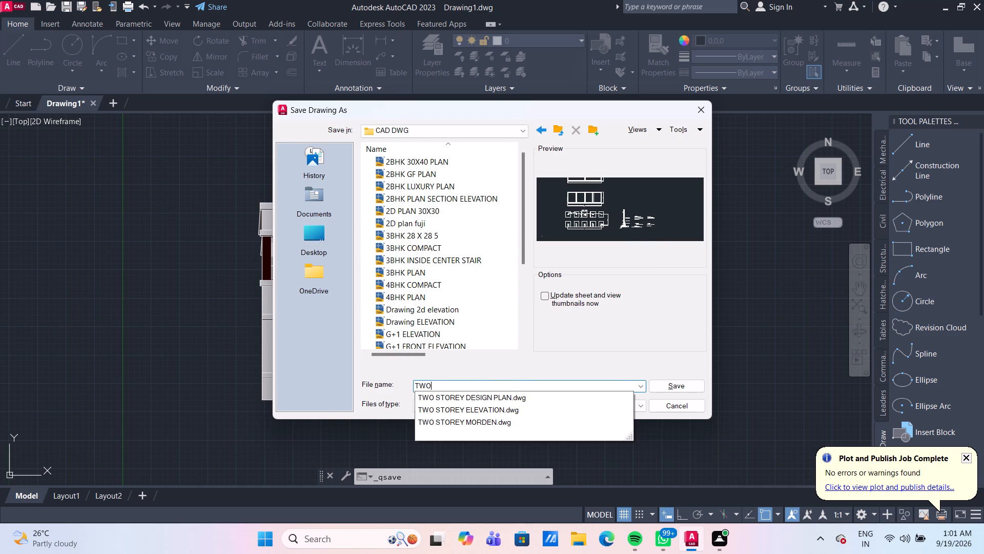
key("space")
type("STOR")
type("EY")
key("space")
type("DE")
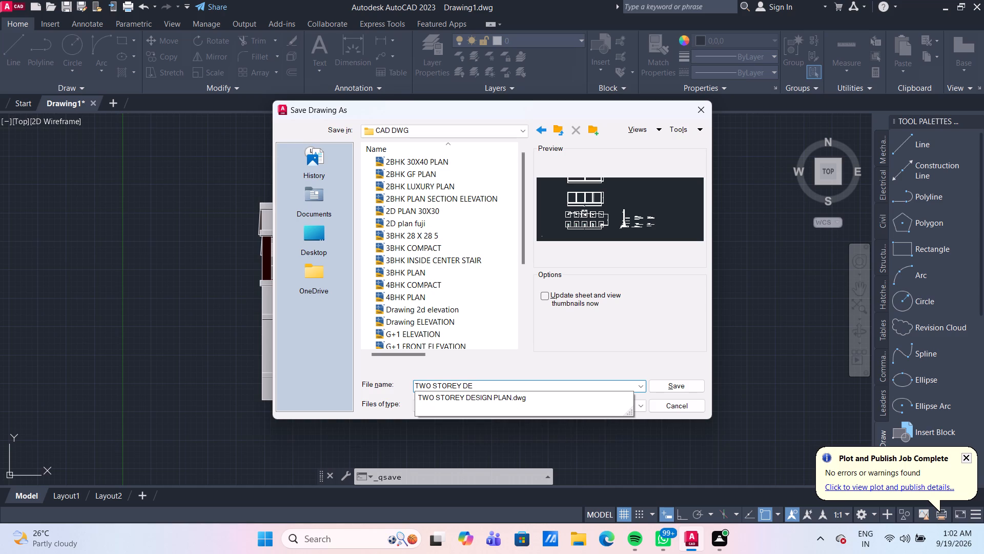
key("s")
type("IGN")
left_click(675, 386)
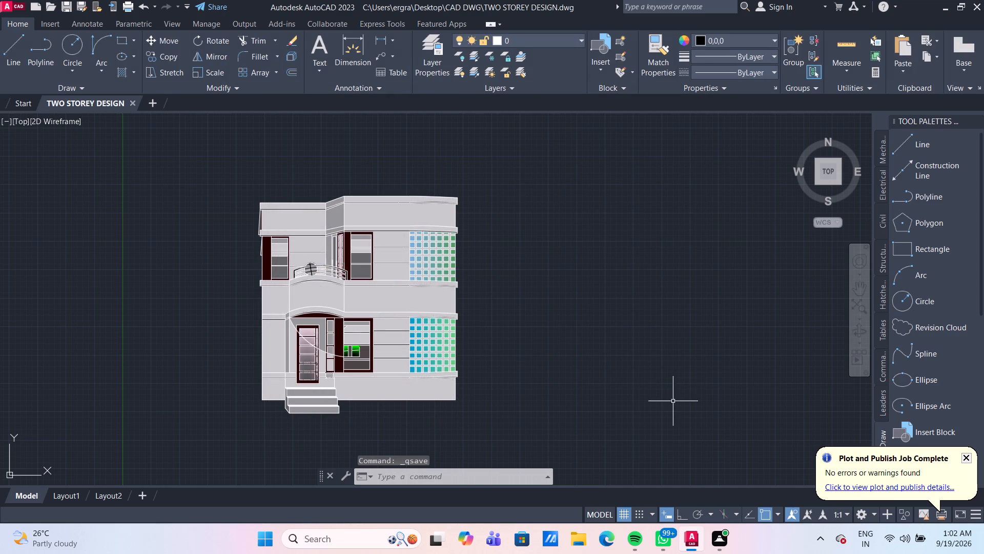